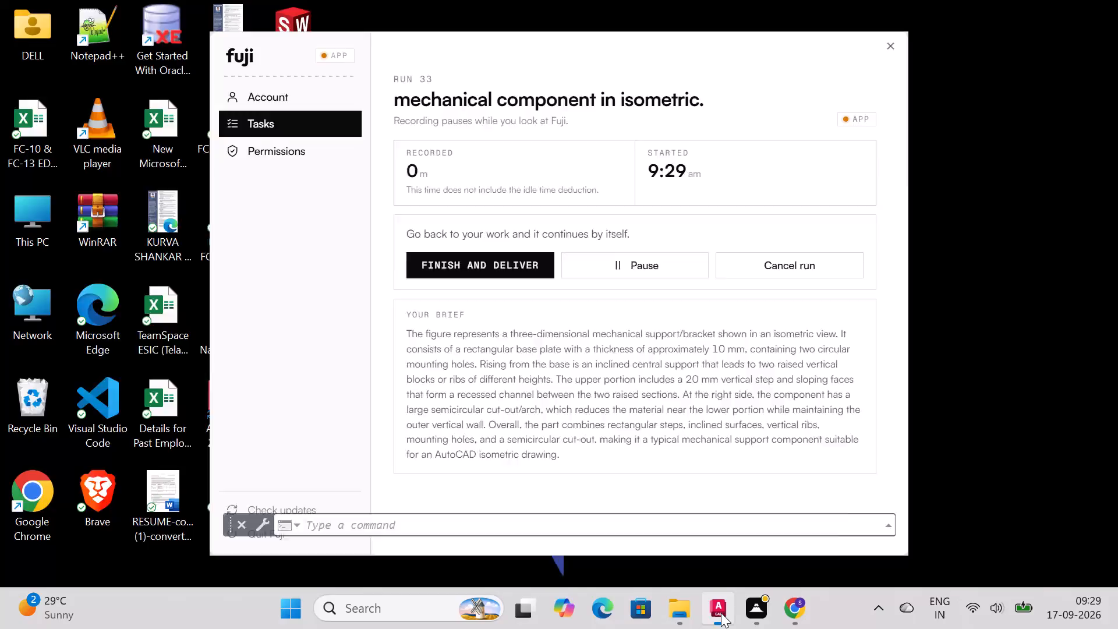
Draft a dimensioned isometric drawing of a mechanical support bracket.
Switch to AutoCAD and turn on isometric drafting with the left isoplane in the empty drawing.
{"action": "left_click_drag", "start_coordinate": [721, 613], "coordinate": [585, 526]}
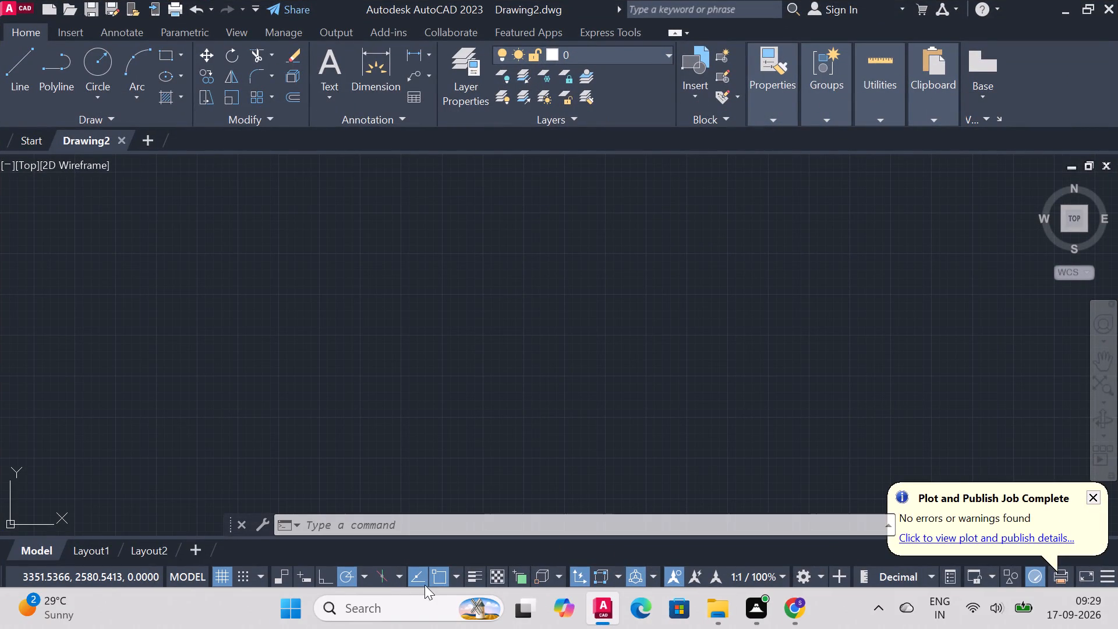
{"action": "left_click", "coordinate": [379, 573]}
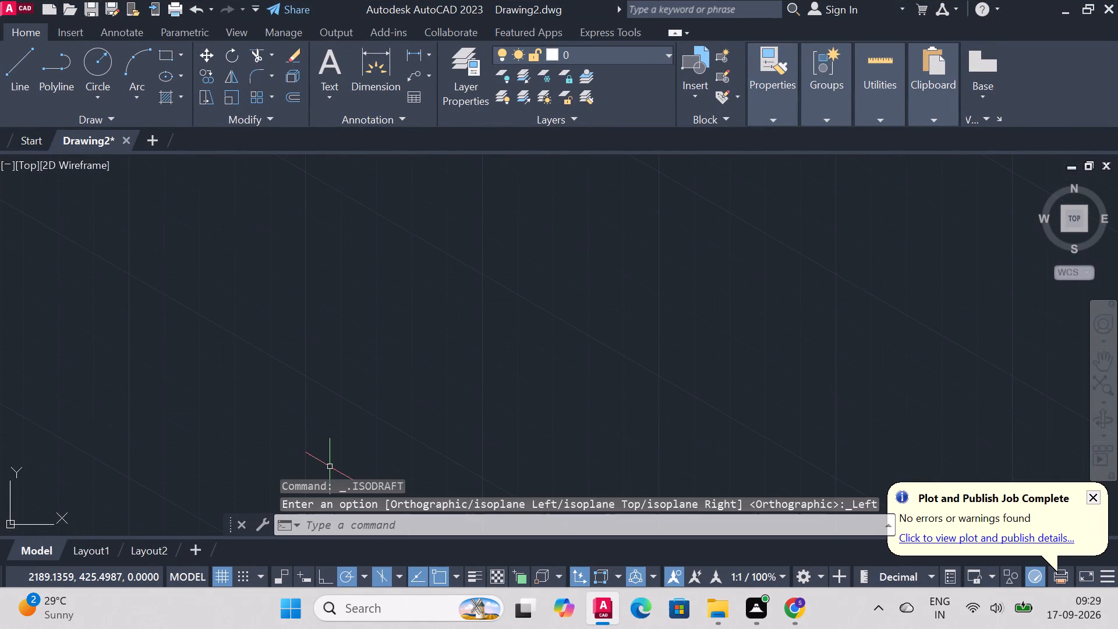
Configure the drawing units to a decimal length precision of 0.0.
{"action": "type", "text": "units"}
{"action": "key", "text": "Return"}
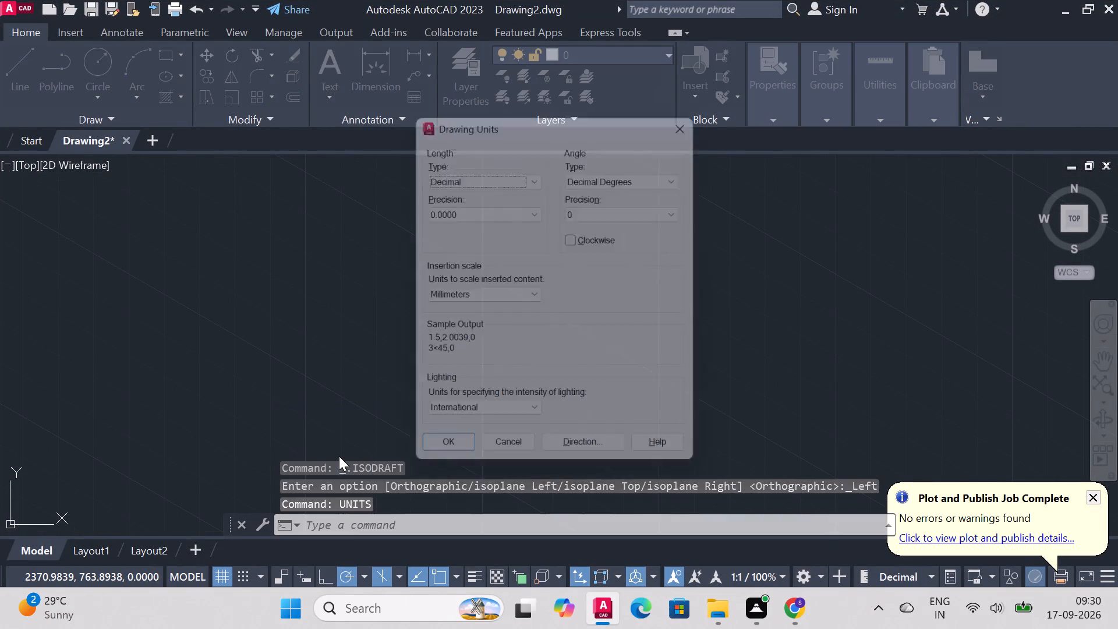
{"action": "key", "text": "Tab"}
{"action": "key", "text": "Up"}
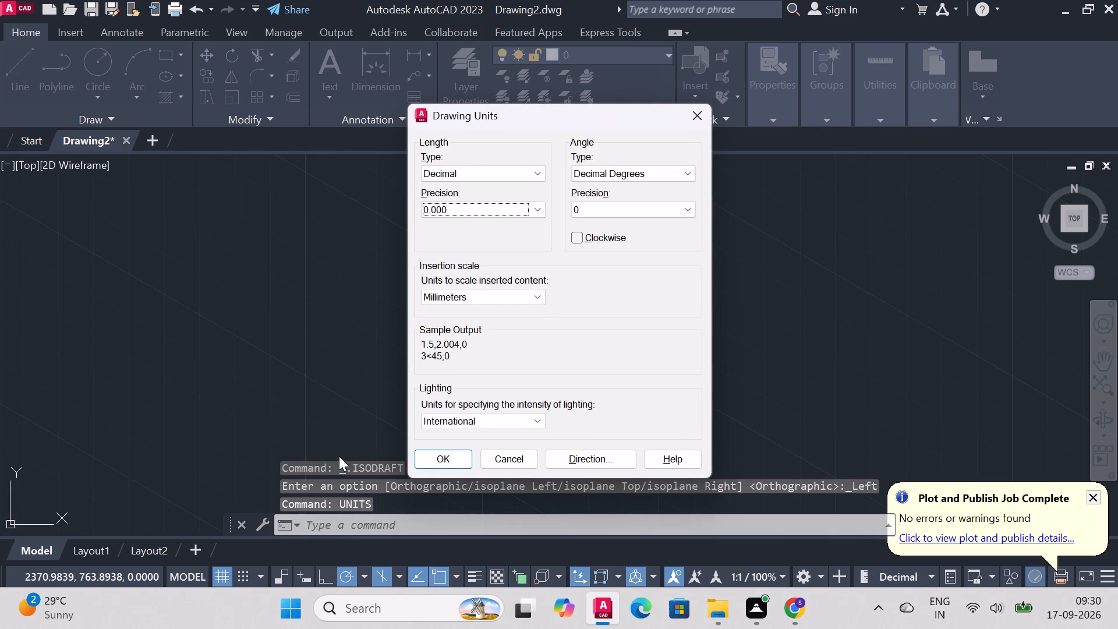
{"action": "key", "text": "Up"}
{"action": "key", "text": "Up"}
{"action": "key", "text": "Return"}
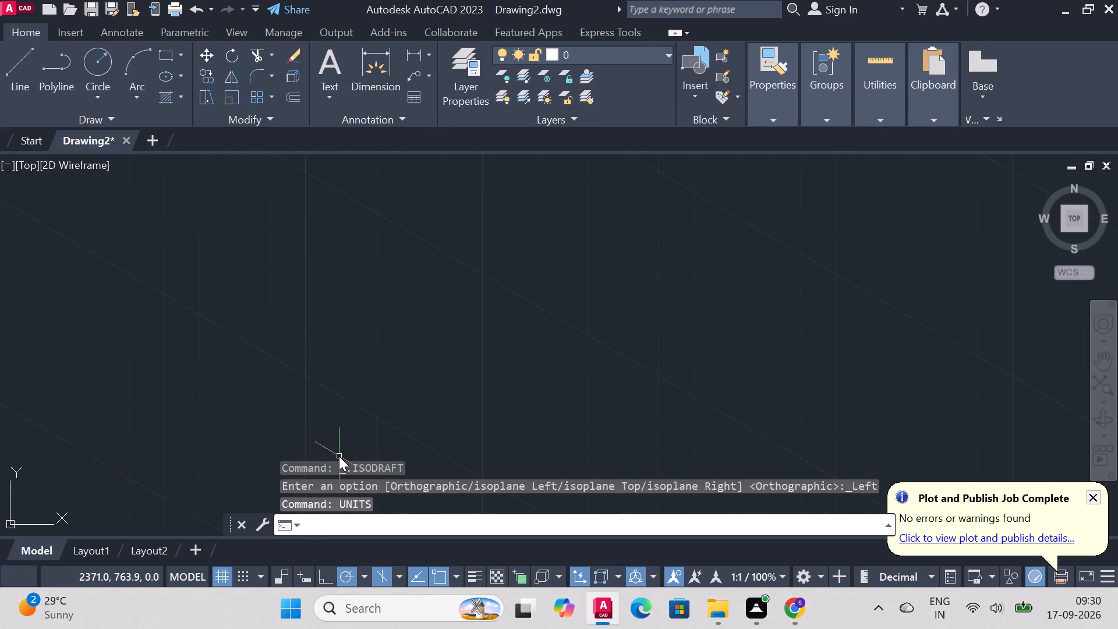
Set the model space limits from 0,0 to 100,100 and dismiss the plot notification.
{"action": "type", "text": "limits"}
{"action": "key", "text": "Return"}
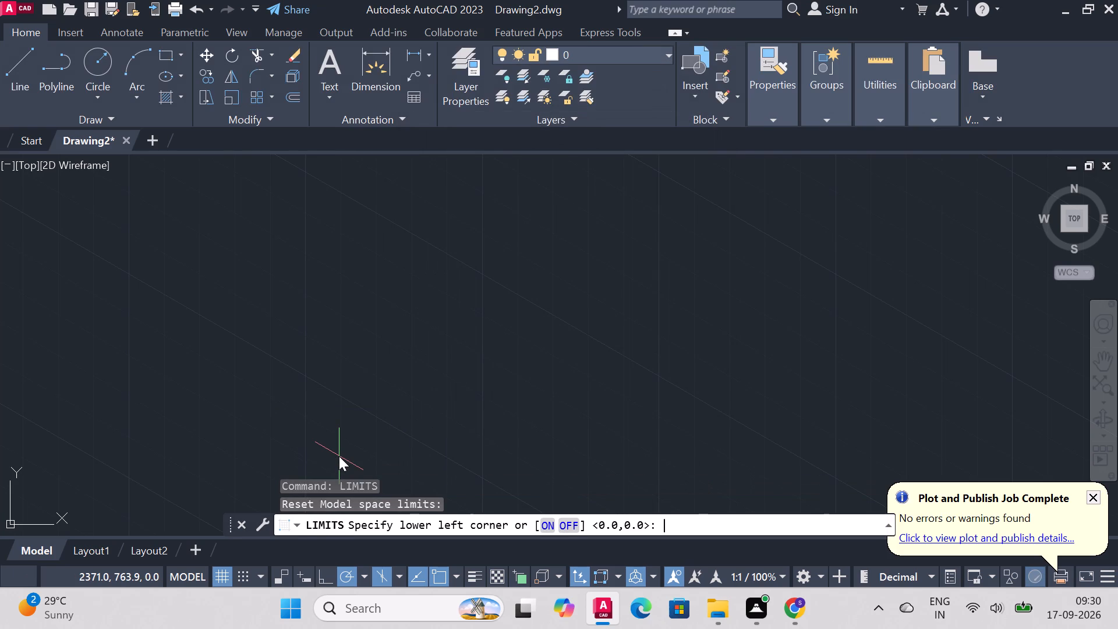
{"action": "type", "text": "0,0"}
{"action": "key", "text": "Return"}
{"action": "type", "text": "100,100"}
{"action": "key", "text": "Return"}
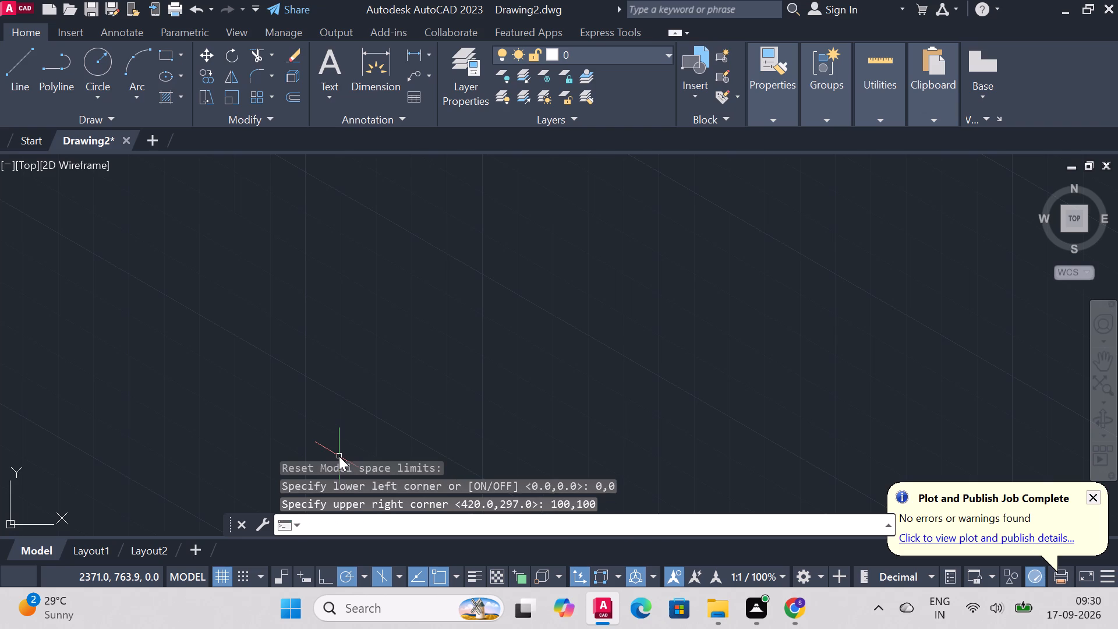
{"action": "left_click", "coordinate": [1089, 499]}
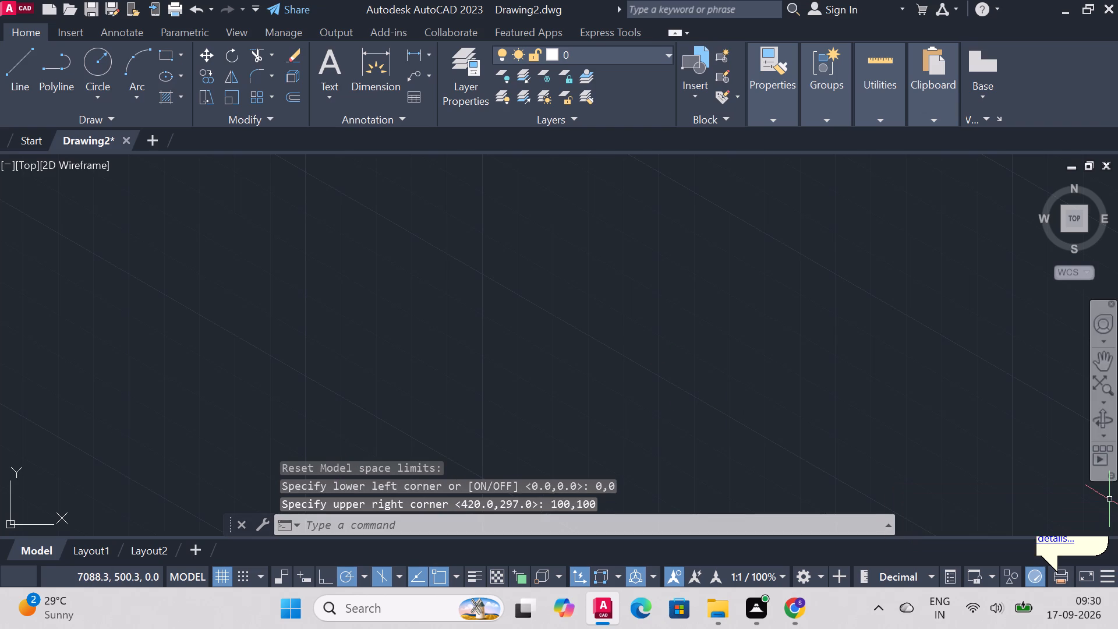
Turn on log file recording for the drawing session with LOGFILEON.
{"action": "type", "text": "log"}
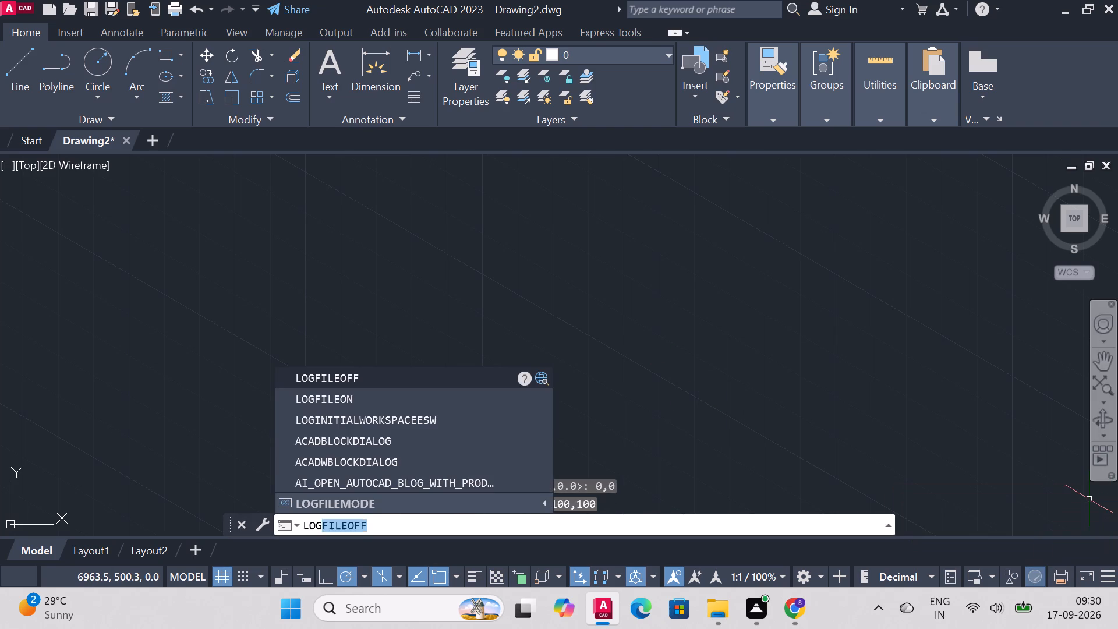
{"action": "type", "text": "fi"}
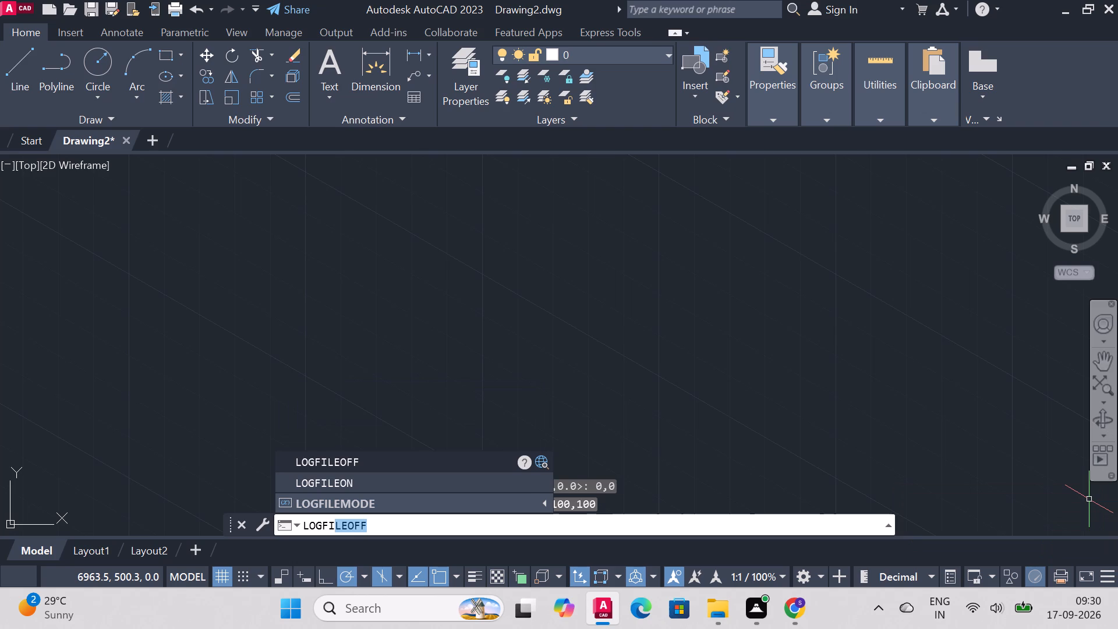
{"action": "key", "text": "Down"}
{"action": "key", "text": "Return"}
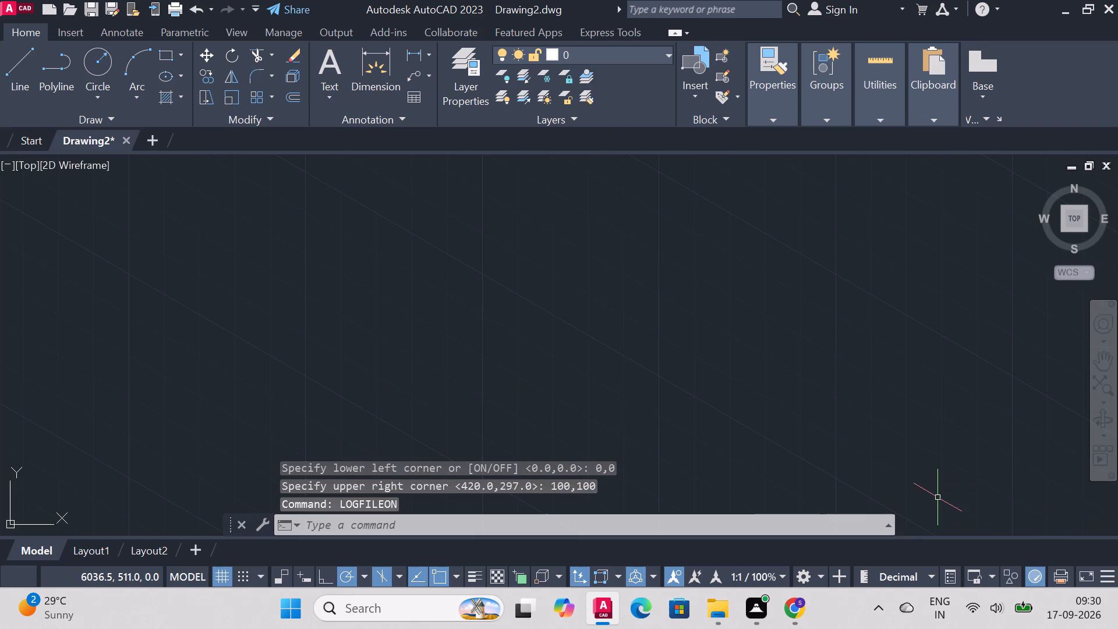
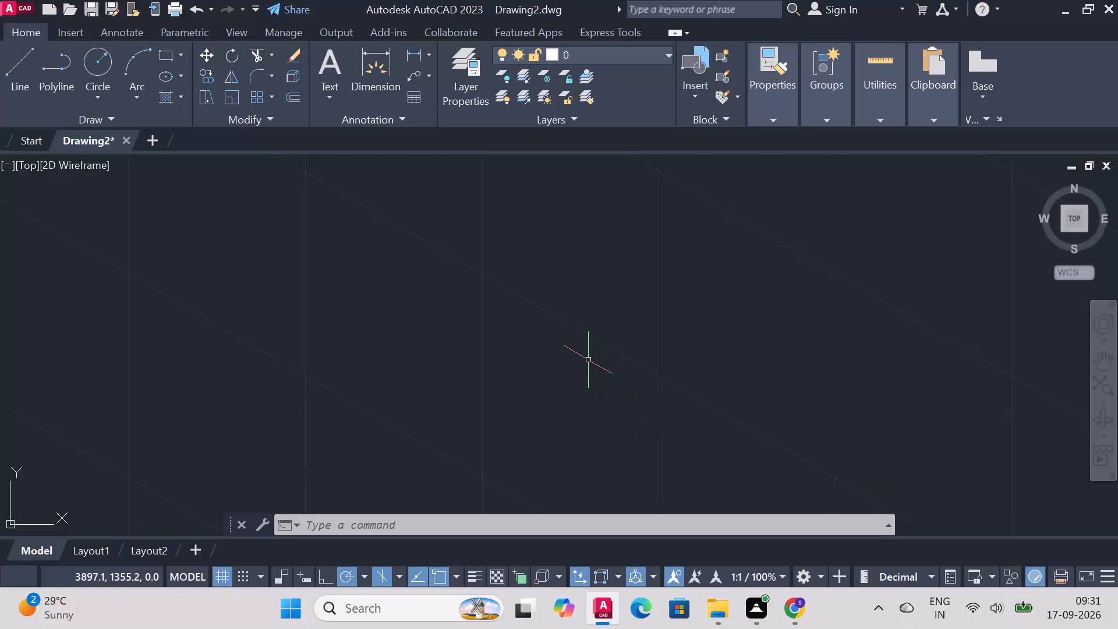
Draw the first base edge of the bracket as a 90-unit line at 30° in the empty drawing.
{"action": "scroll", "coordinate": [588, 360], "scroll_direction": "down", "scroll_amount": 2, "text": "ctrl"}
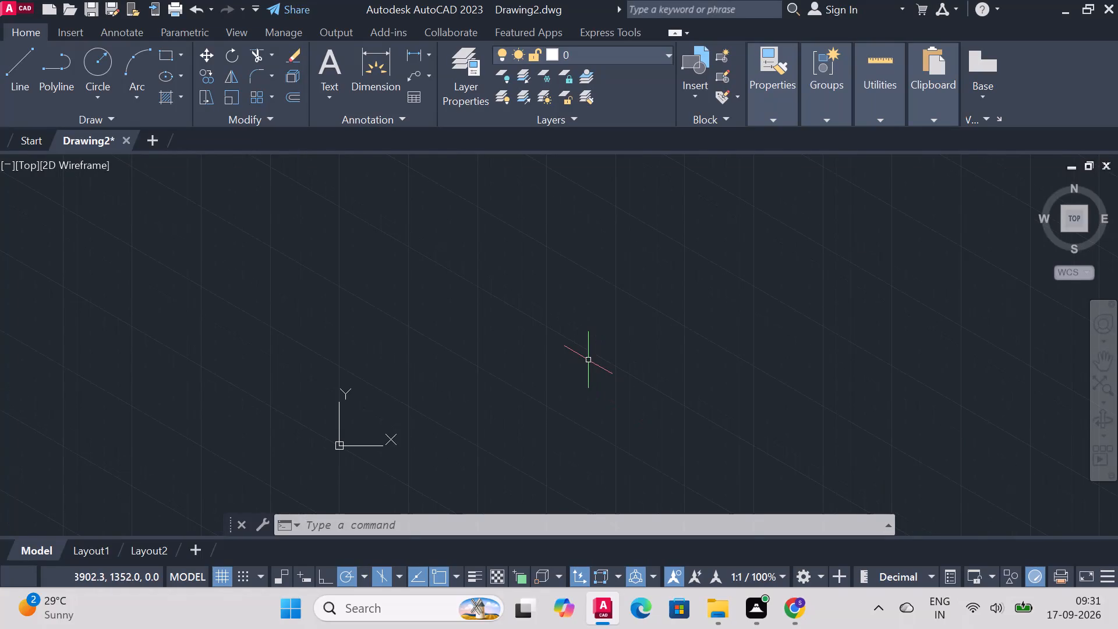
{"action": "scroll", "coordinate": [531, 362], "scroll_direction": "right", "scroll_amount": 1}
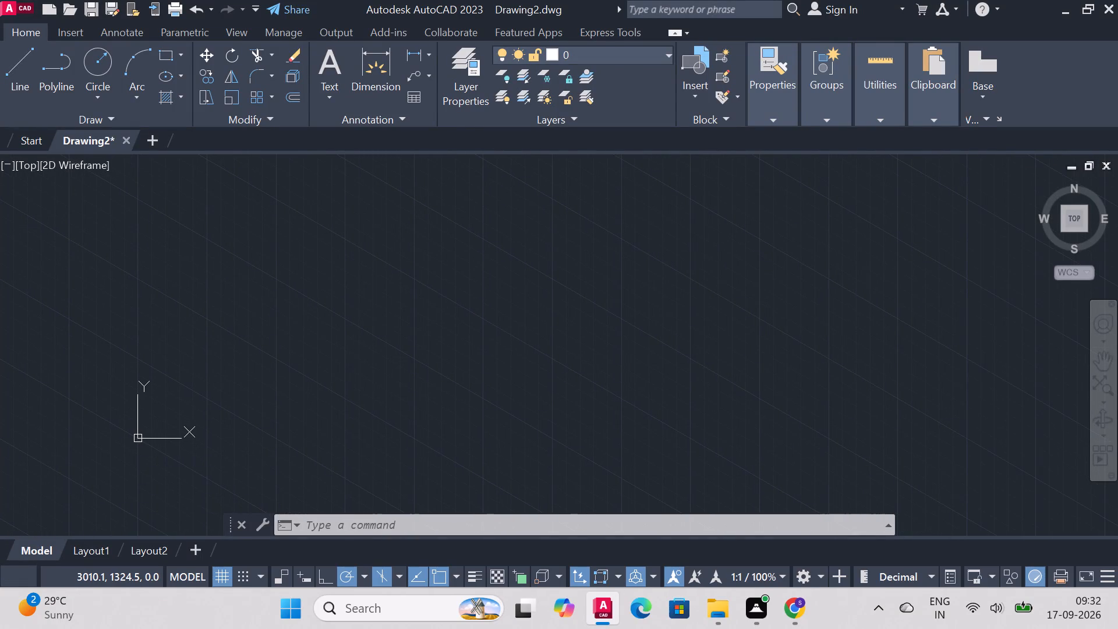
{"action": "key", "text": "l"}
{"action": "key", "text": "Return"}
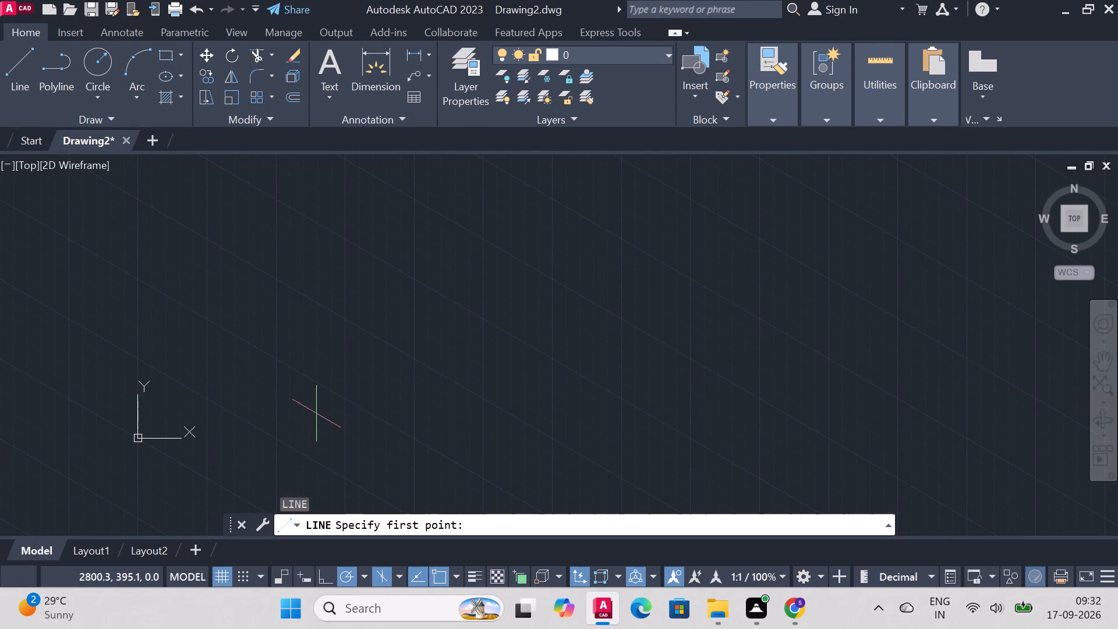
{"action": "left_click", "coordinate": [312, 408]}
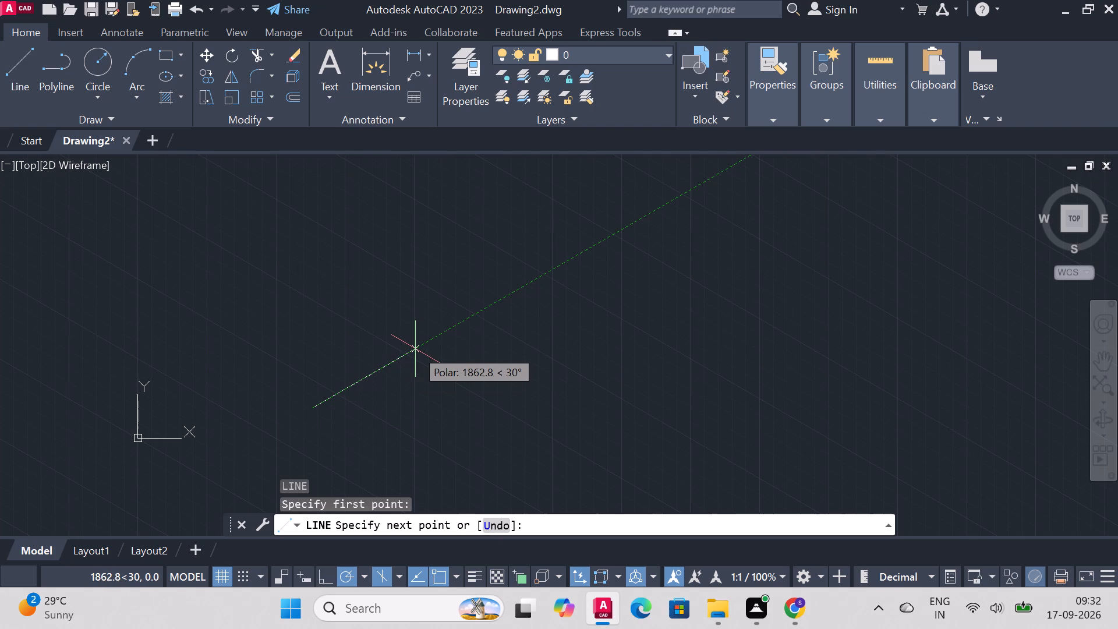
{"action": "type", "text": "90"}
{"action": "key", "text": "Return"}
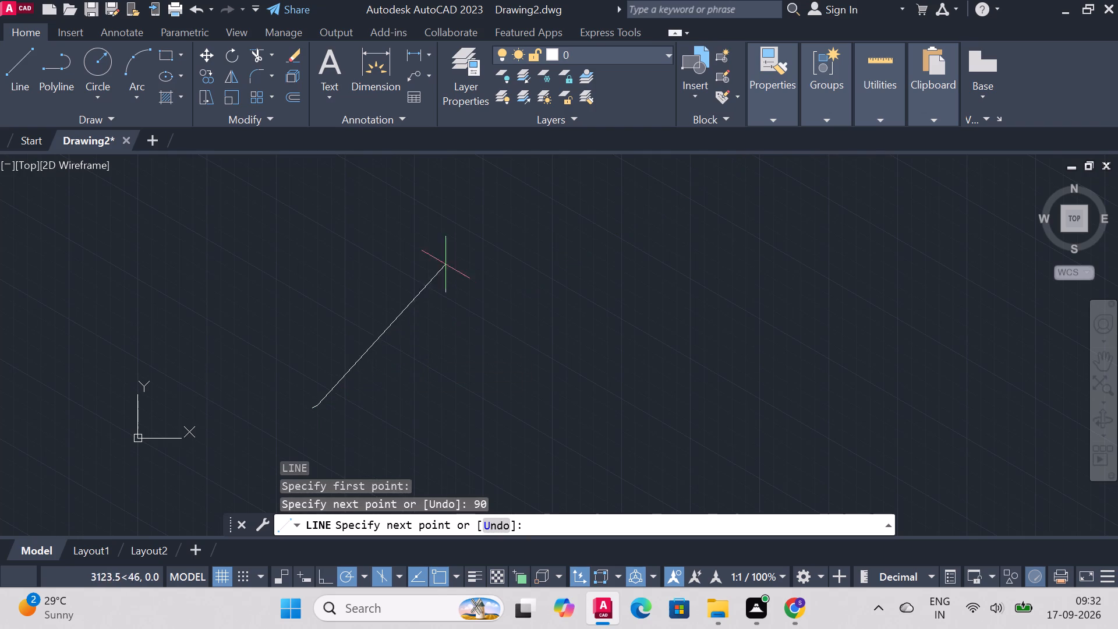
{"action": "key", "text": "Escape"}
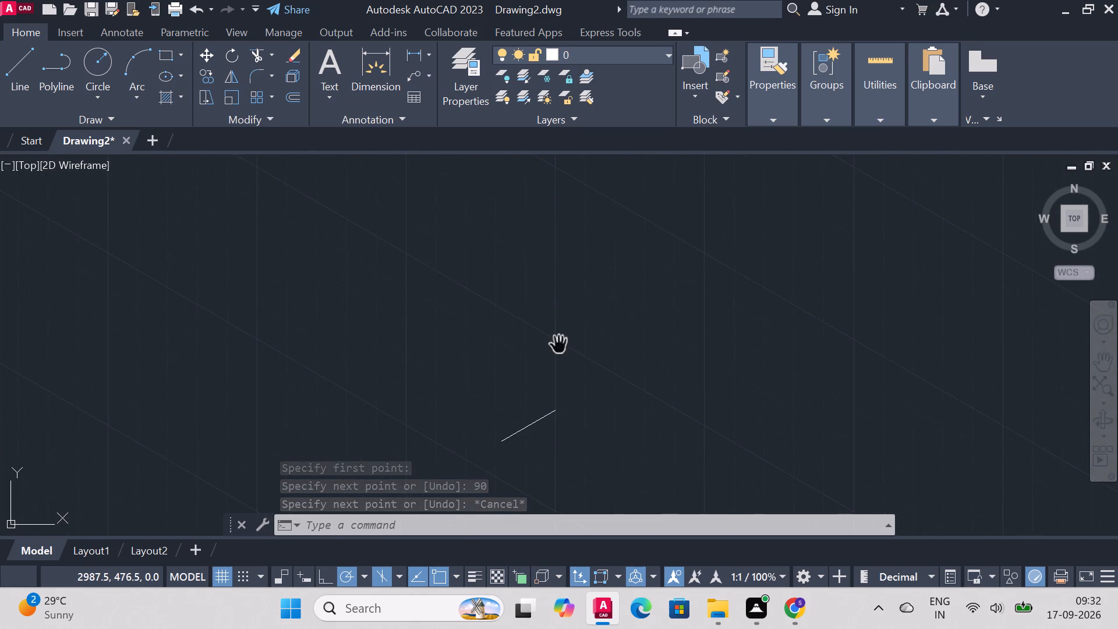
Draw a 50-unit vertical line upward from the upper end of the 30° base edge.
{"action": "key", "text": "l"}
{"action": "key", "text": "Return"}
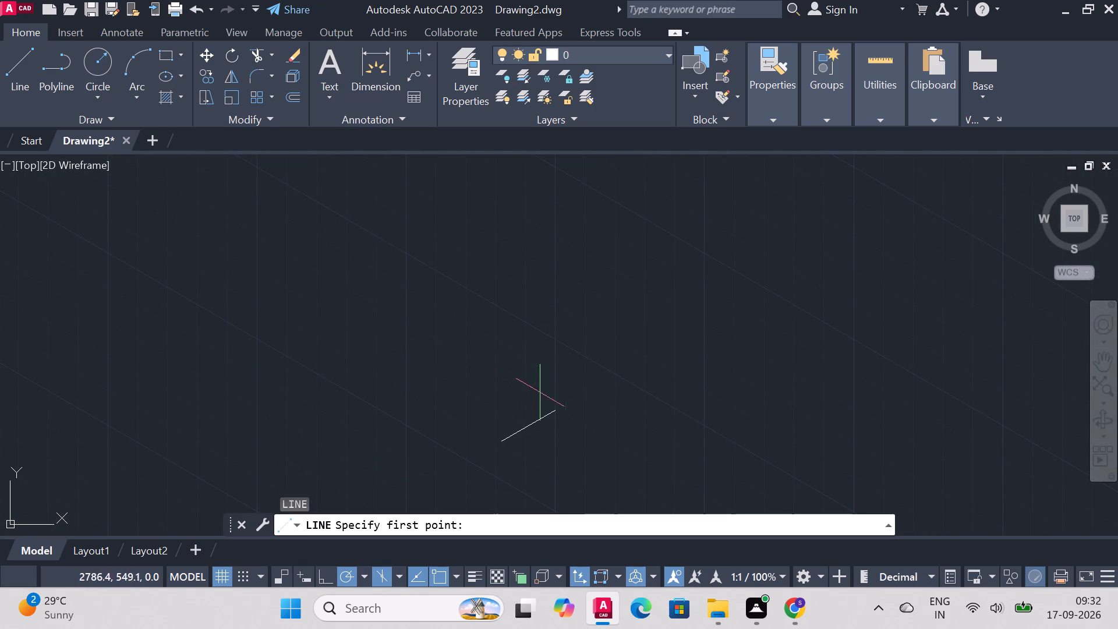
{"action": "left_click", "coordinate": [559, 409]}
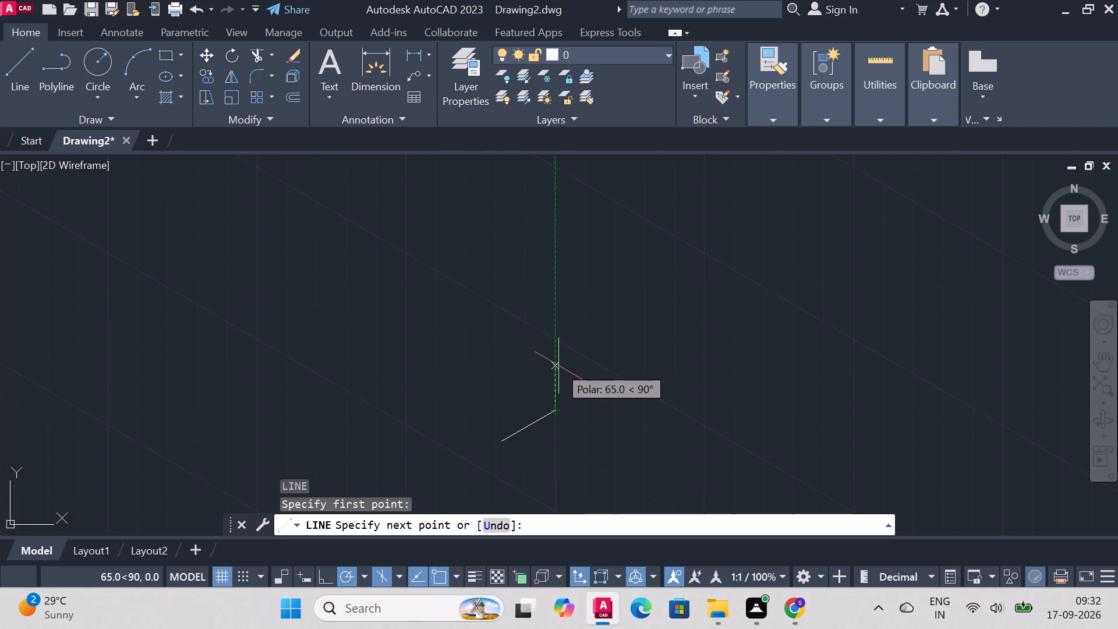
{"action": "type", "text": "50"}
{"action": "key", "text": "Return"}
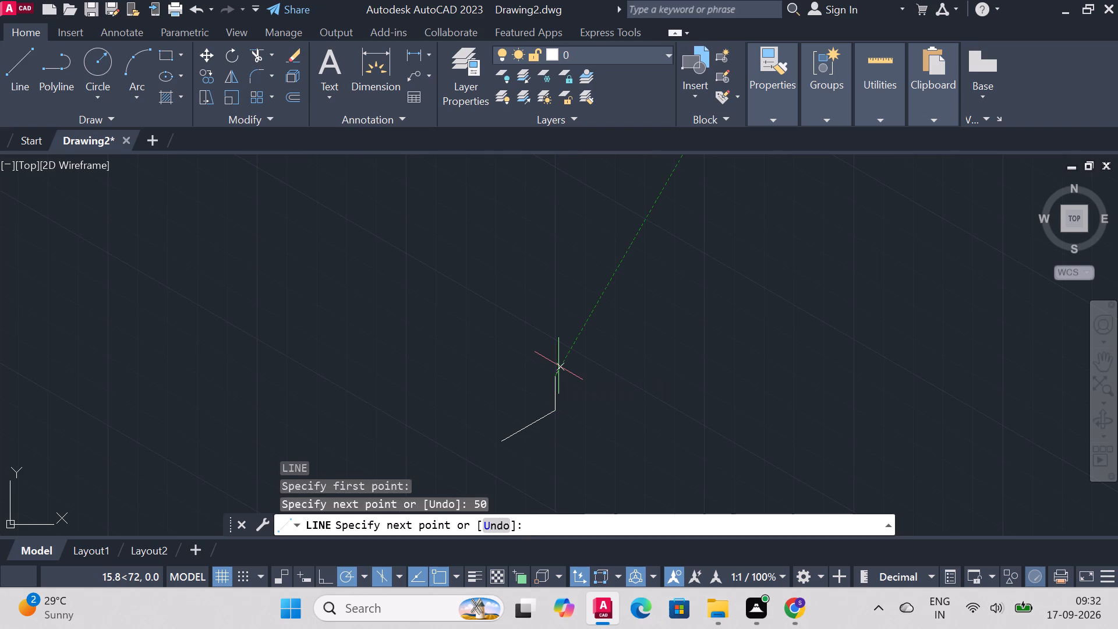
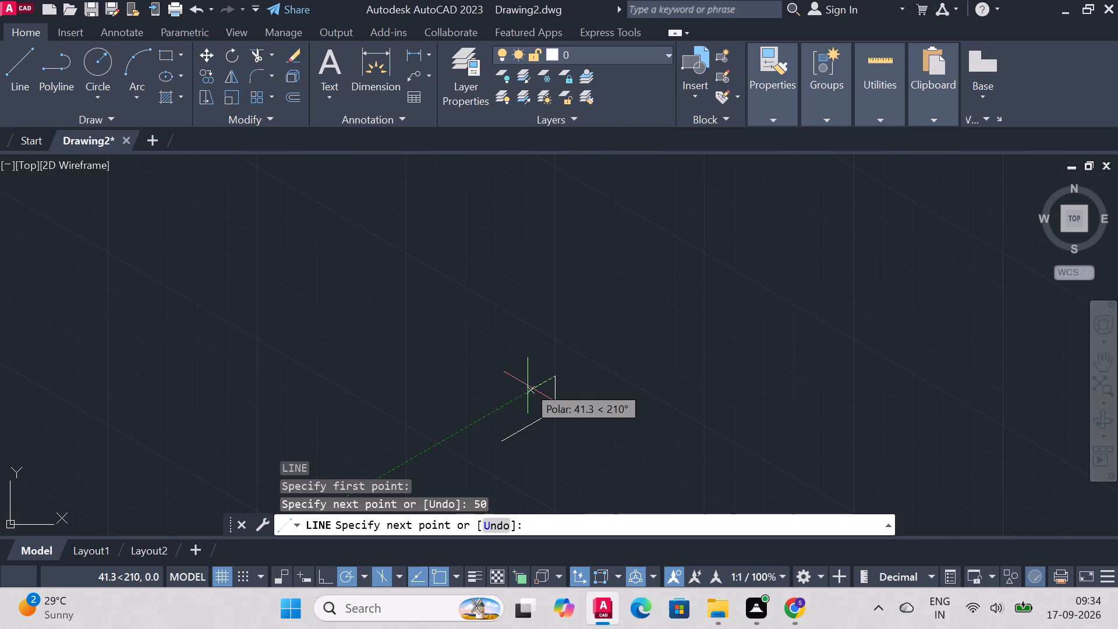
Draw a 25-unit line at 210° from the upper end of the 50-unit vertical line.
{"action": "type", "text": "25"}
{"action": "key", "text": "Return"}
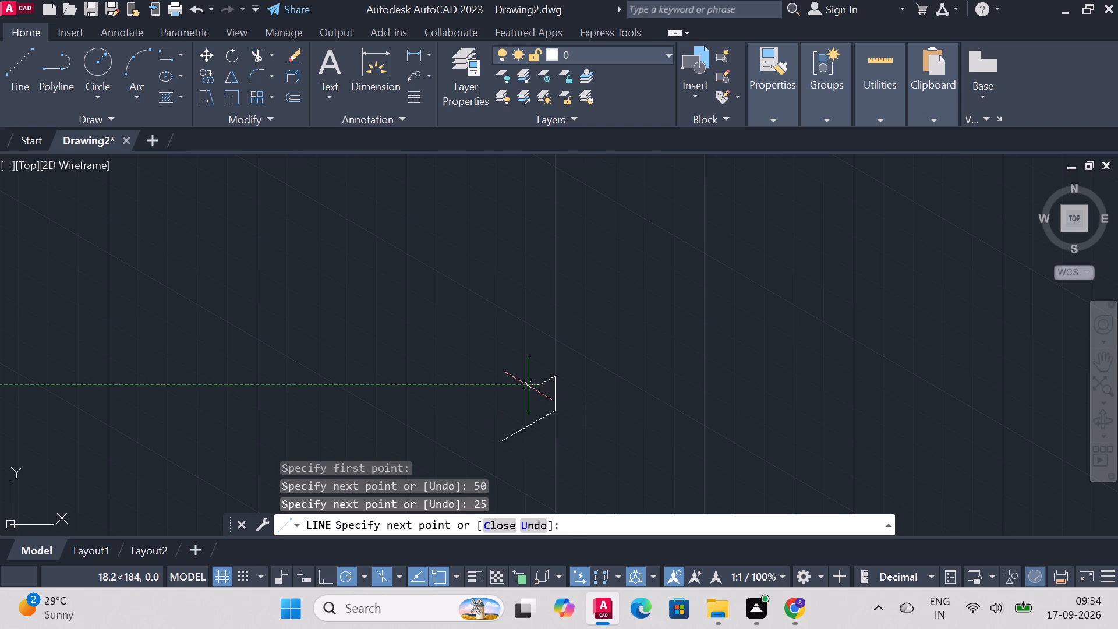
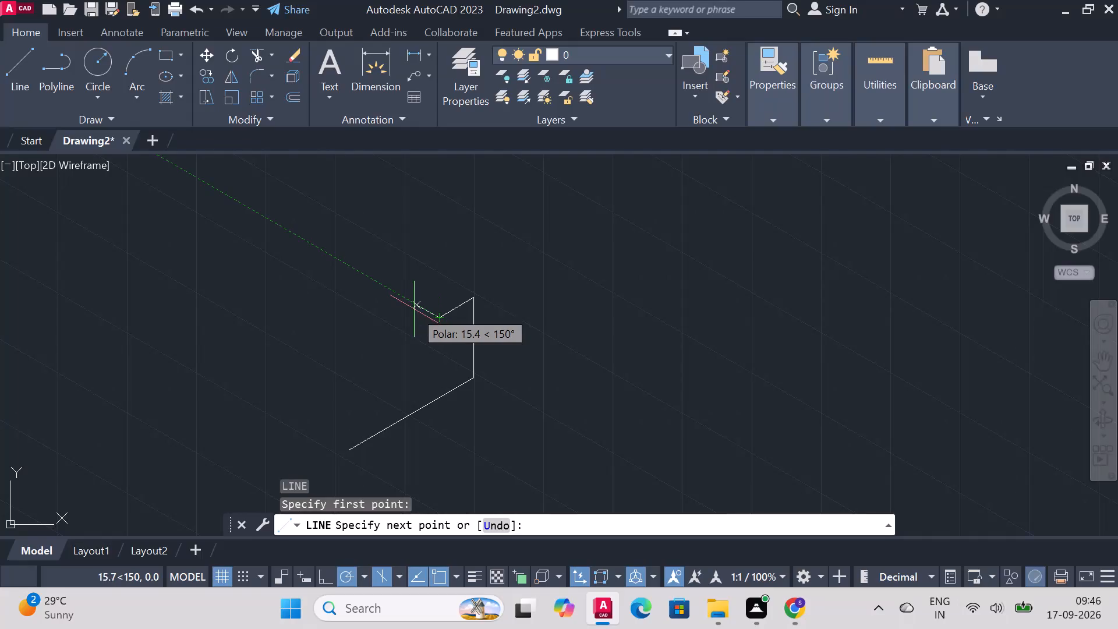
Complete the rib's top outline with a 12-unit line at 150°, a 25-unit line at 30° and a closing line to the vertical's upper end.
{"action": "type", "text": "12"}
{"action": "key", "text": "Return"}
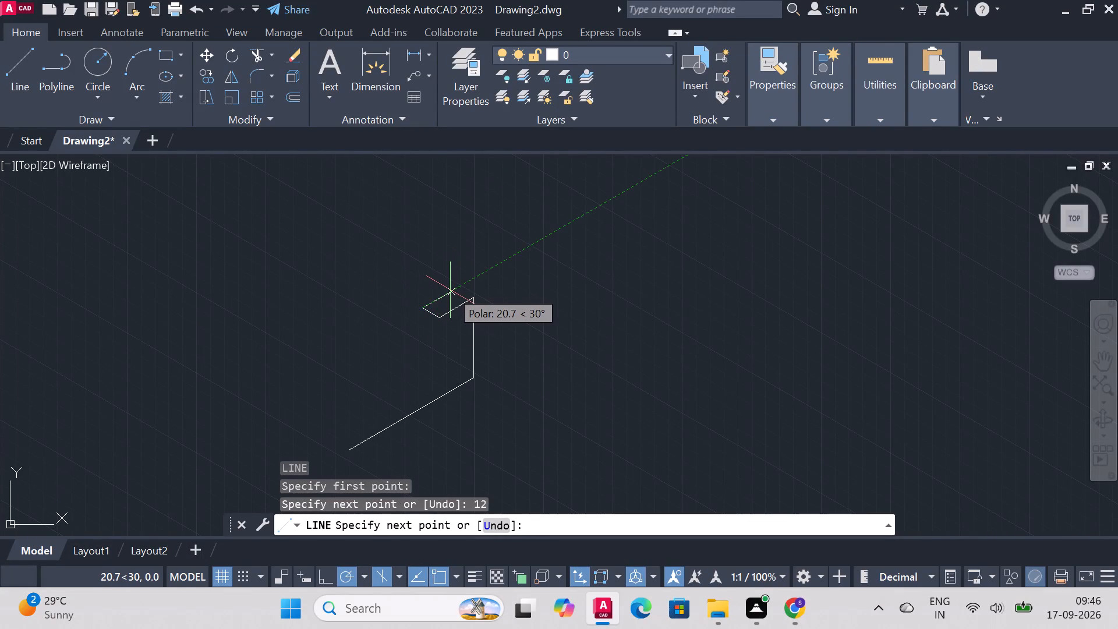
{"action": "type", "text": "25"}
{"action": "key", "text": "Return"}
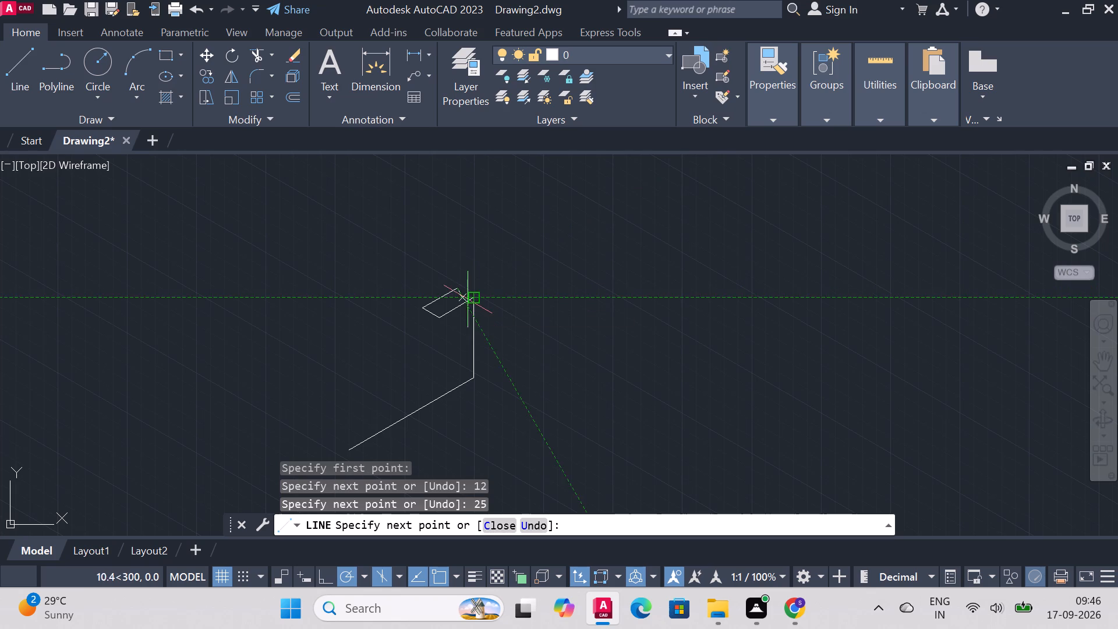
{"action": "left_click", "coordinate": [470, 299]}
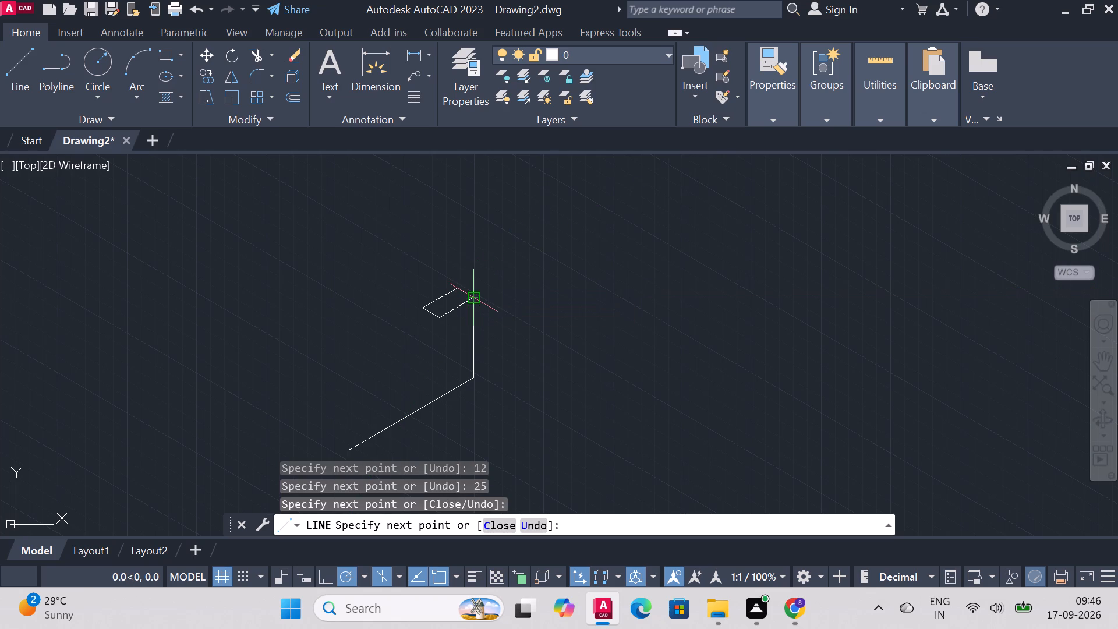
{"action": "key", "text": "Escape"}
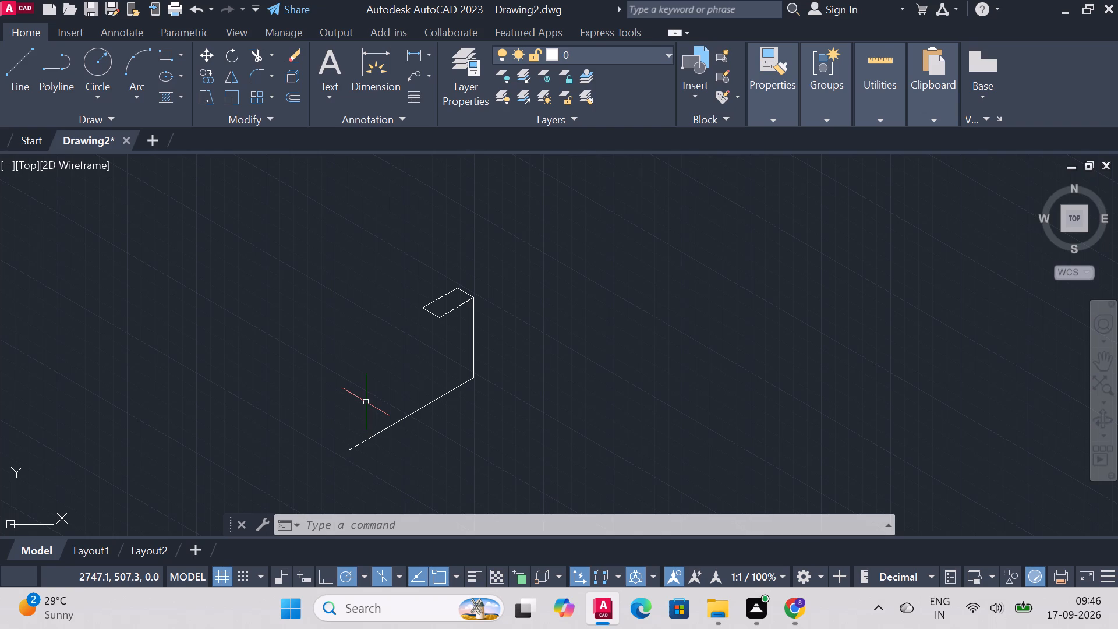
Draw the base plate's end face from the lower line's free end: 10 units up, 50 at 150°, 10 down, and back to the start.
{"action": "key", "text": "l"}
{"action": "key", "text": "Return"}
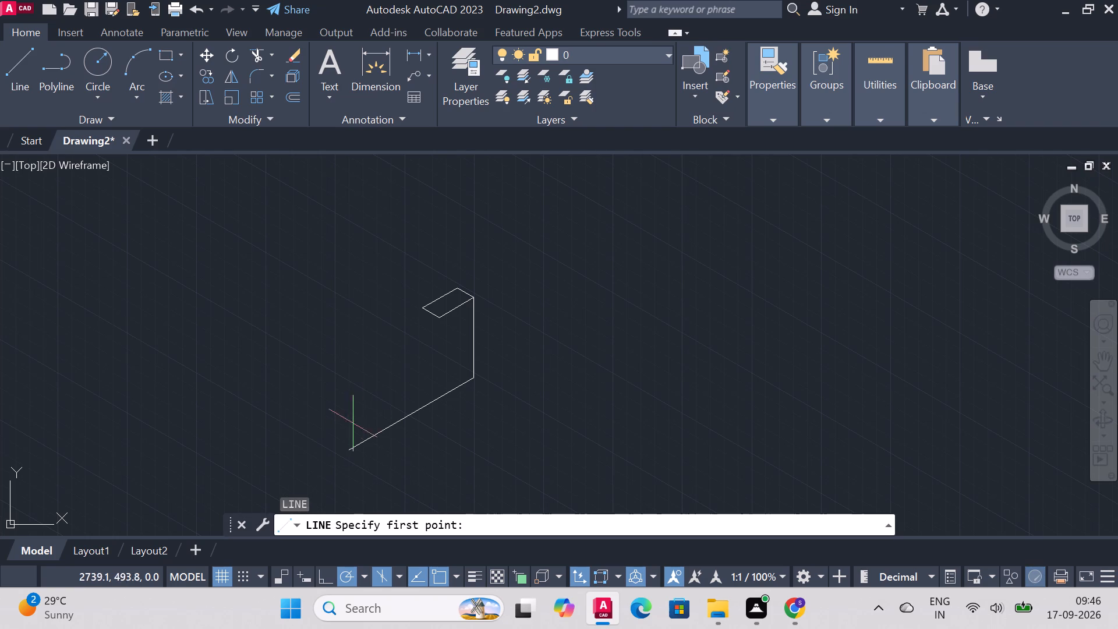
{"action": "left_click", "coordinate": [349, 448]}
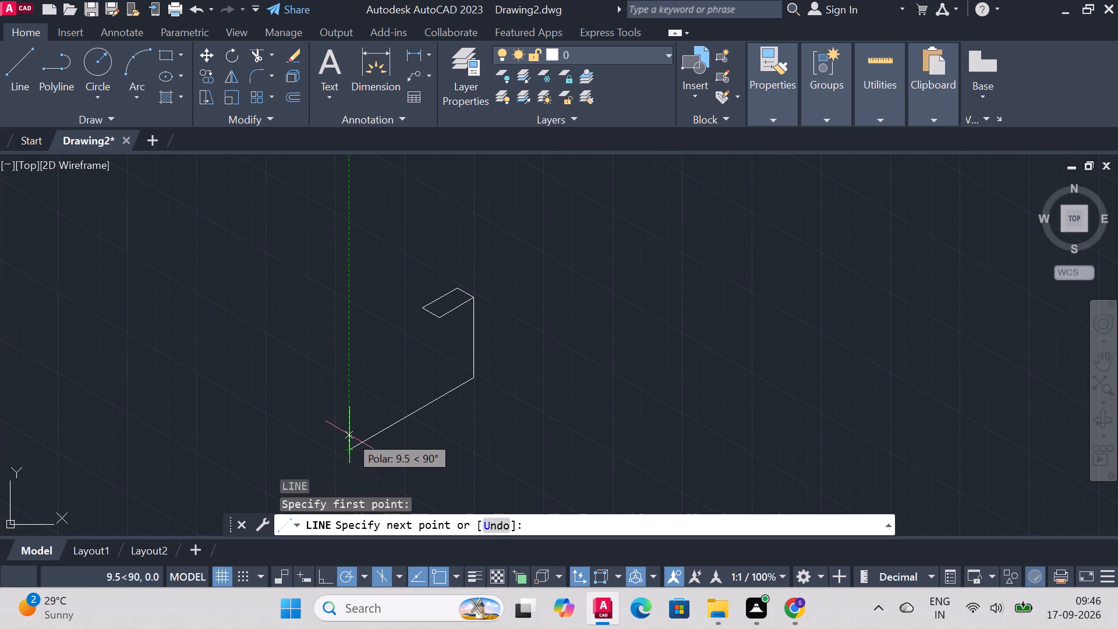
{"action": "type", "text": "10"}
{"action": "key", "text": "Return"}
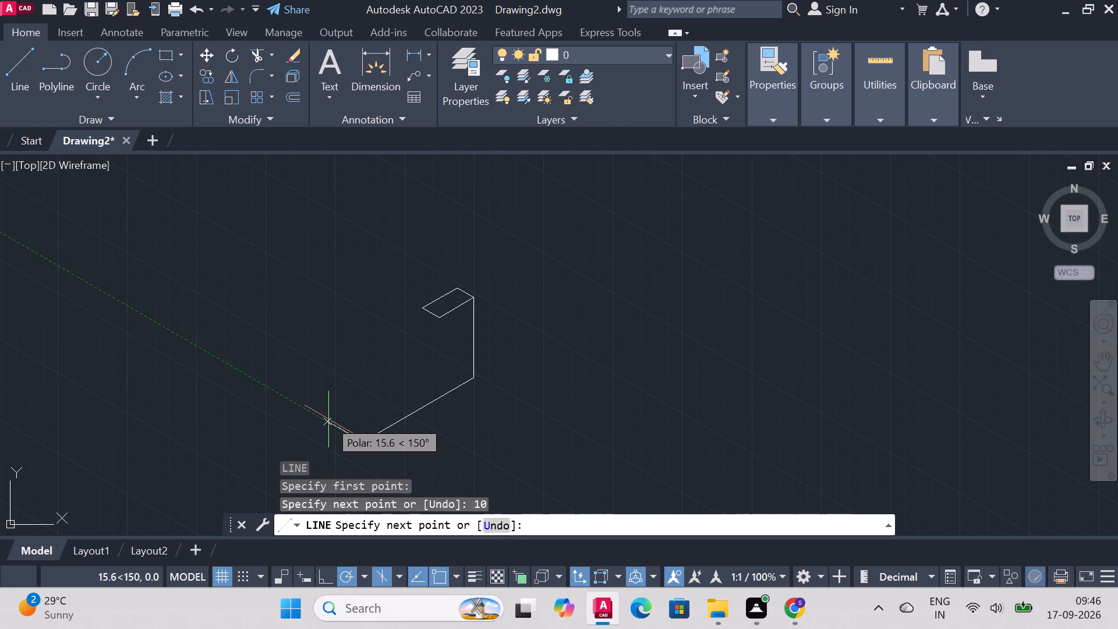
{"action": "key", "text": "5"}
{"action": "key", "text": "0"}
{"action": "key", "text": "Return"}
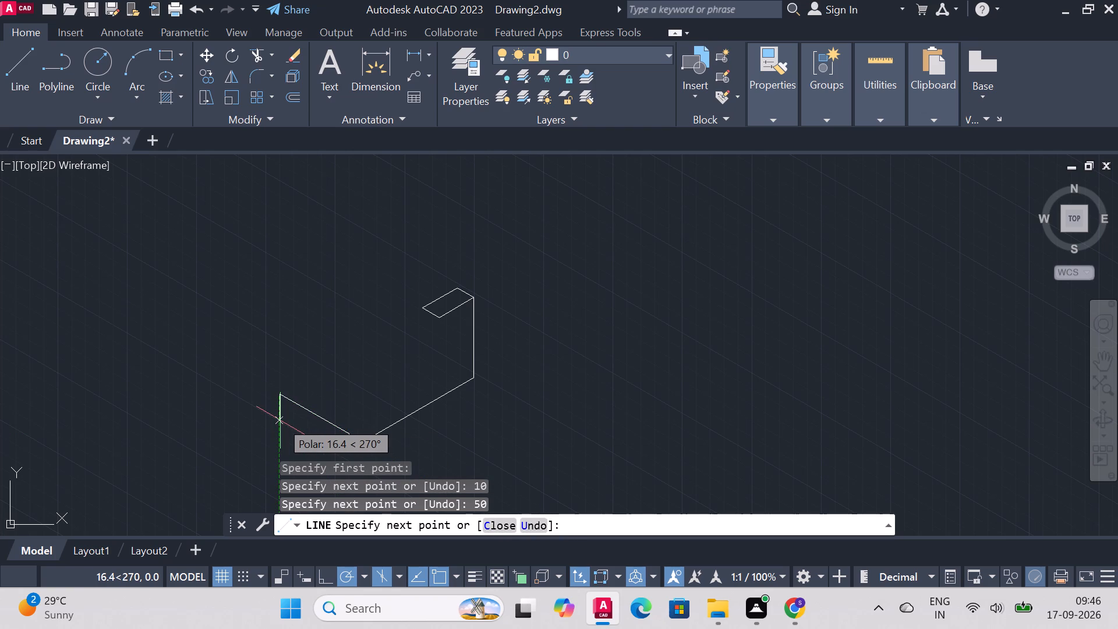
{"action": "key", "text": "1"}
{"action": "key", "text": "0"}
{"action": "key", "text": "Return"}
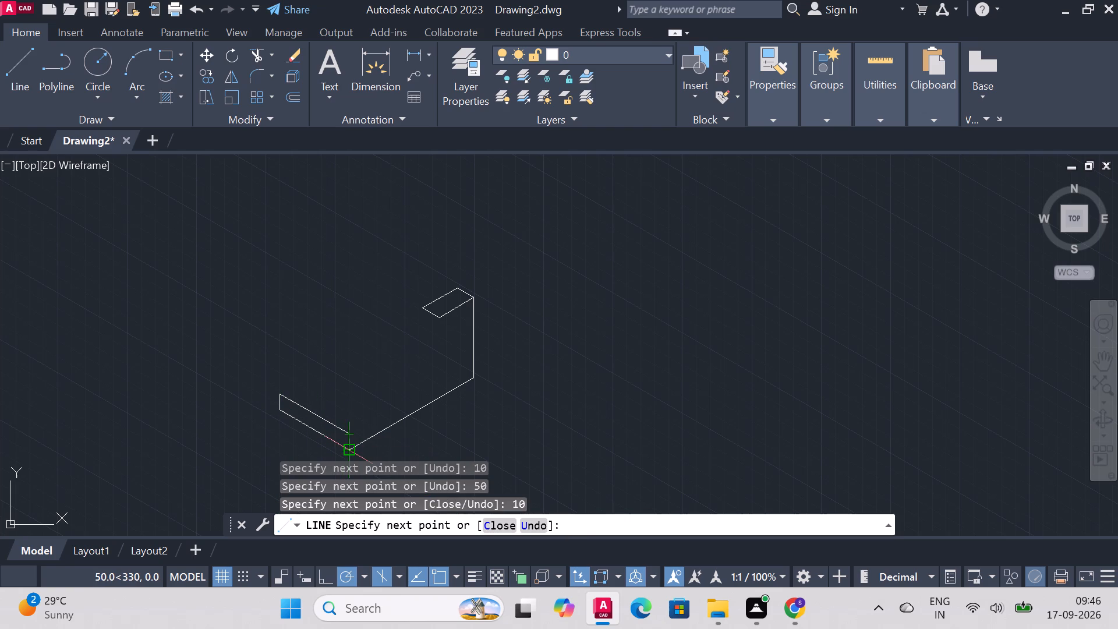
{"action": "left_click", "coordinate": [348, 447]}
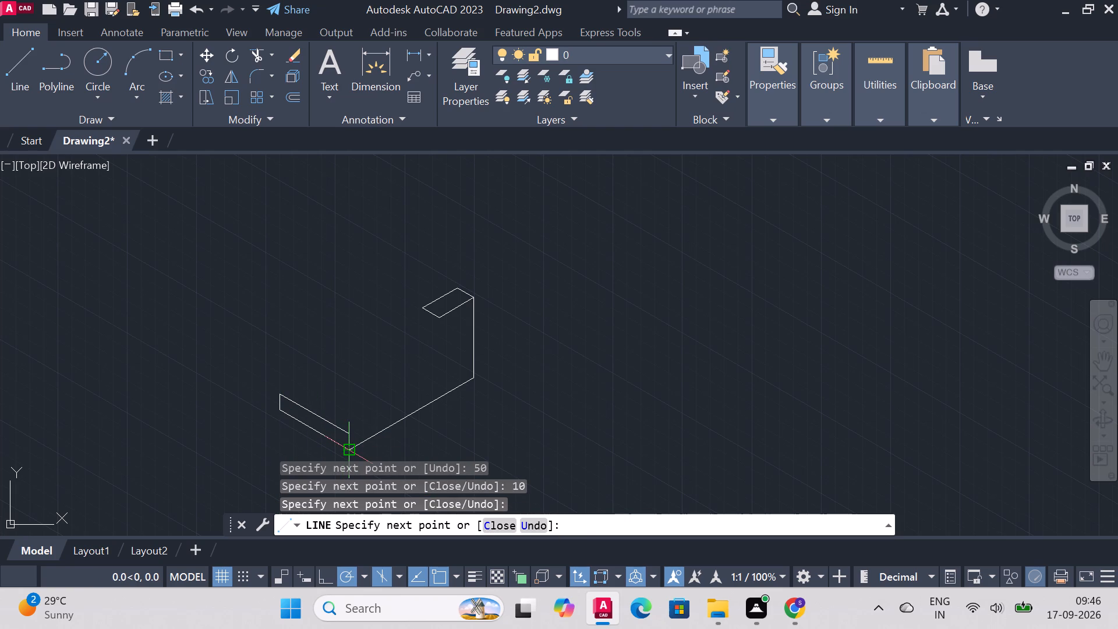
{"action": "key", "text": "Escape"}
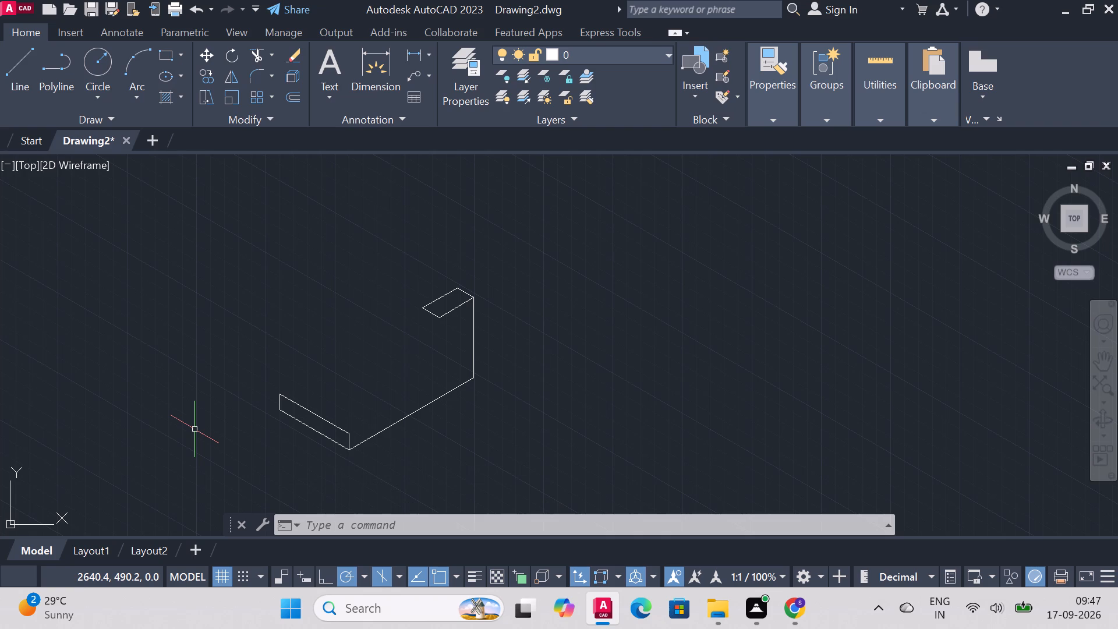
From the end face's upper near corner, draw lines 30 units at 30°, 10 units up, and sloping to the rib top's near corner.
{"action": "key", "text": "l"}
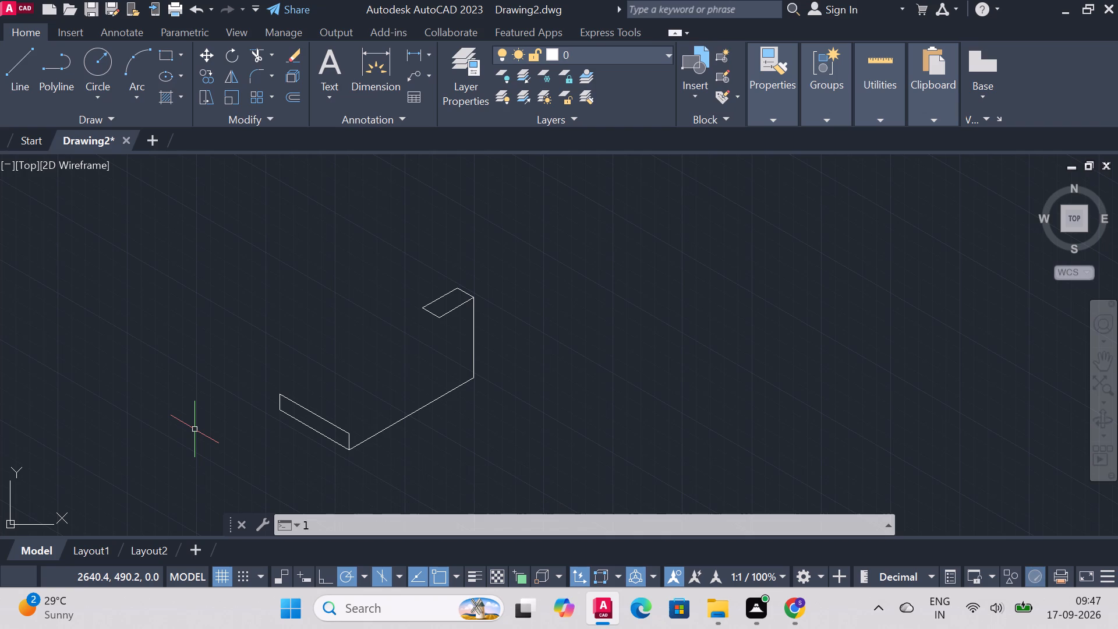
{"action": "key", "text": "Return"}
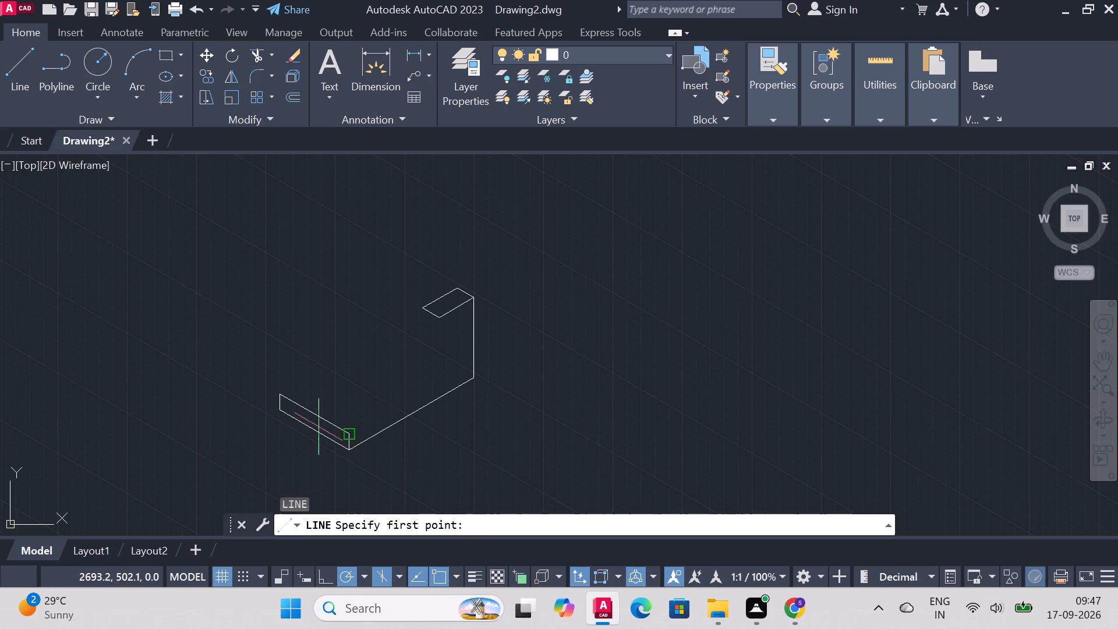
{"action": "left_click", "coordinate": [348, 434]}
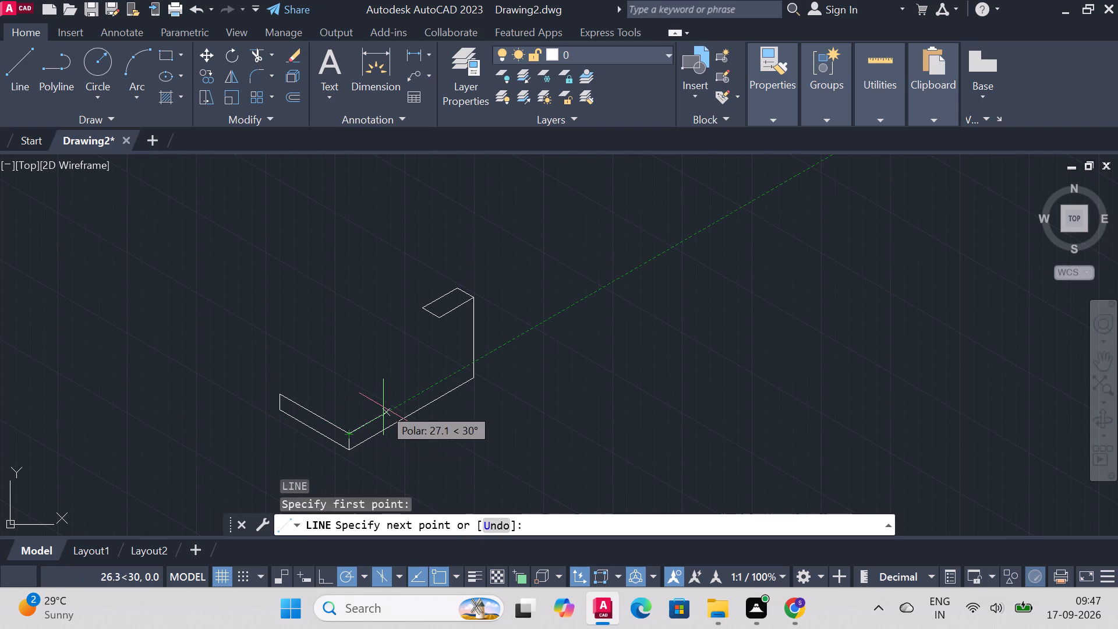
{"action": "type", "text": "30"}
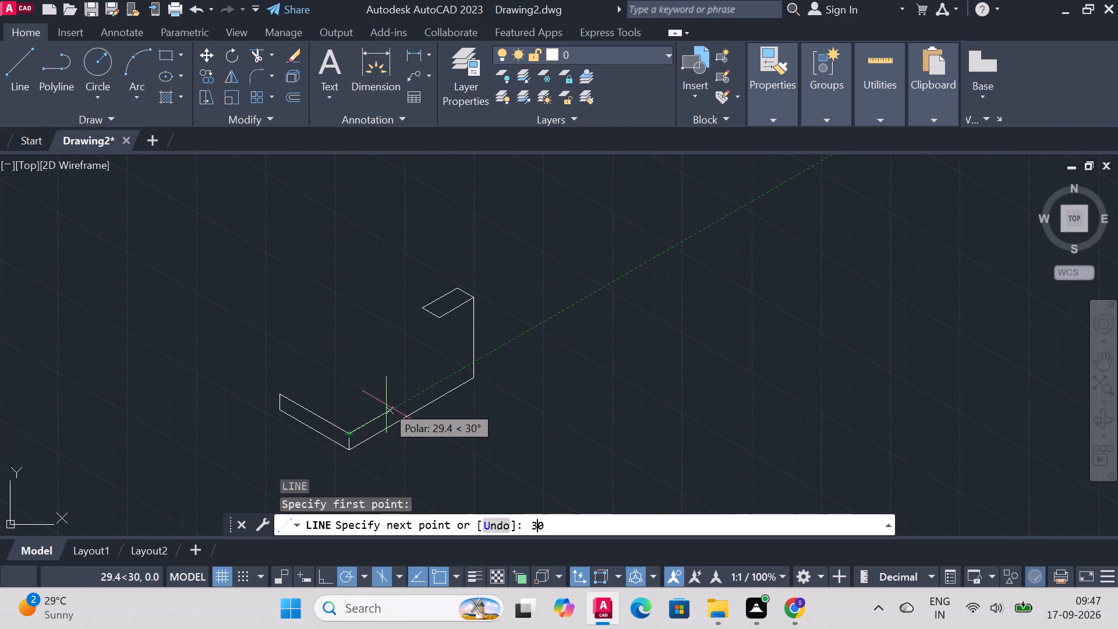
{"action": "key", "text": "Return"}
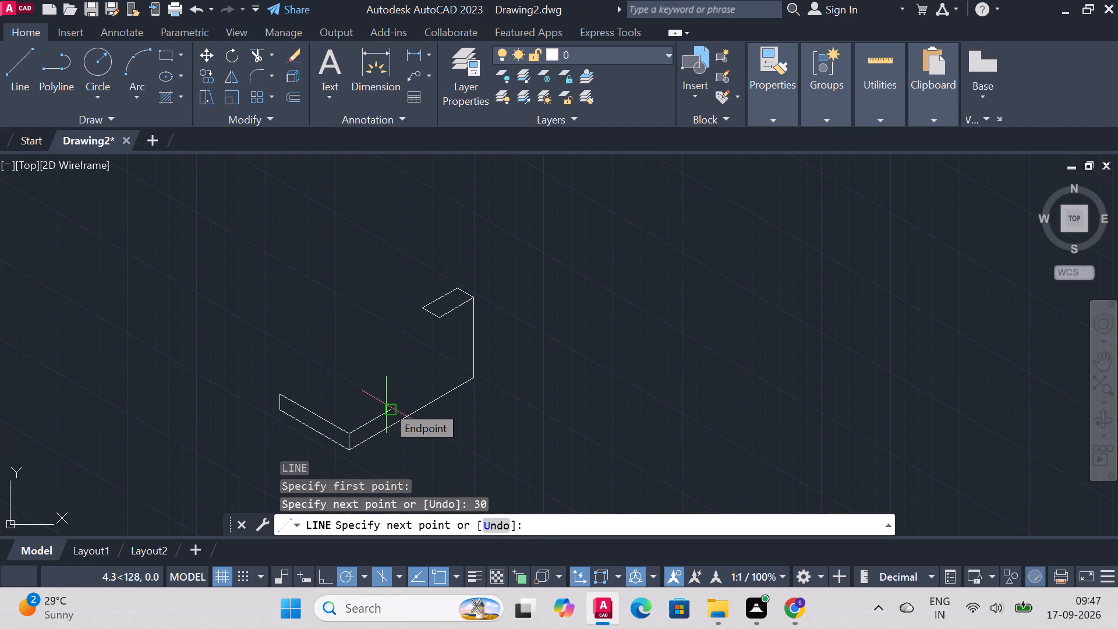
{"action": "type", "text": "10"}
{"action": "key", "text": "Return"}
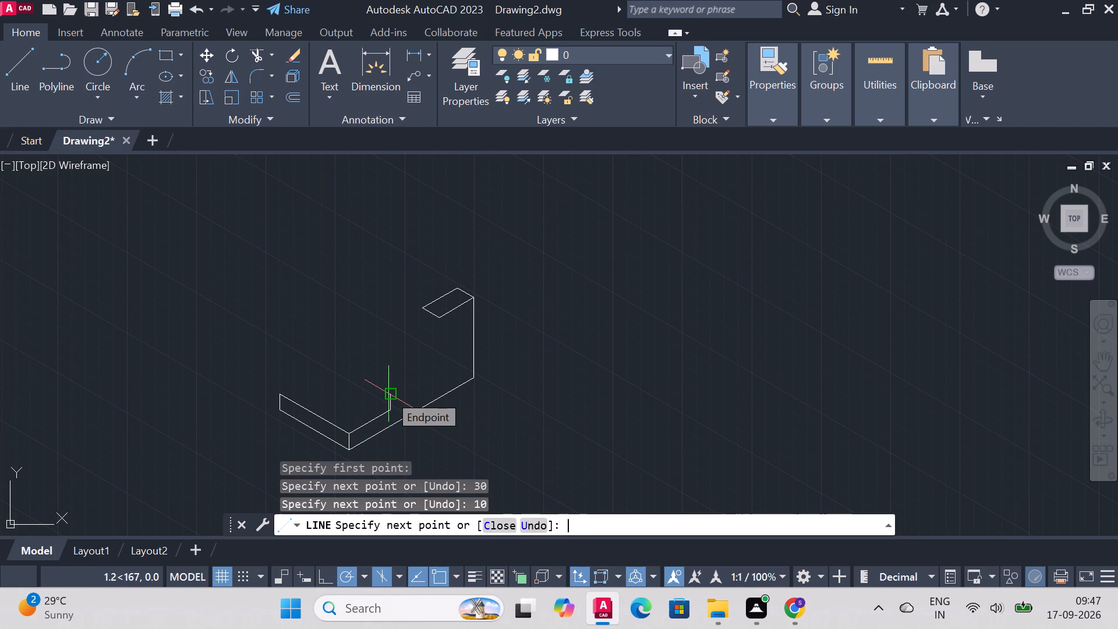
{"action": "left_click", "coordinate": [438, 322]}
{"action": "key", "text": "Escape"}
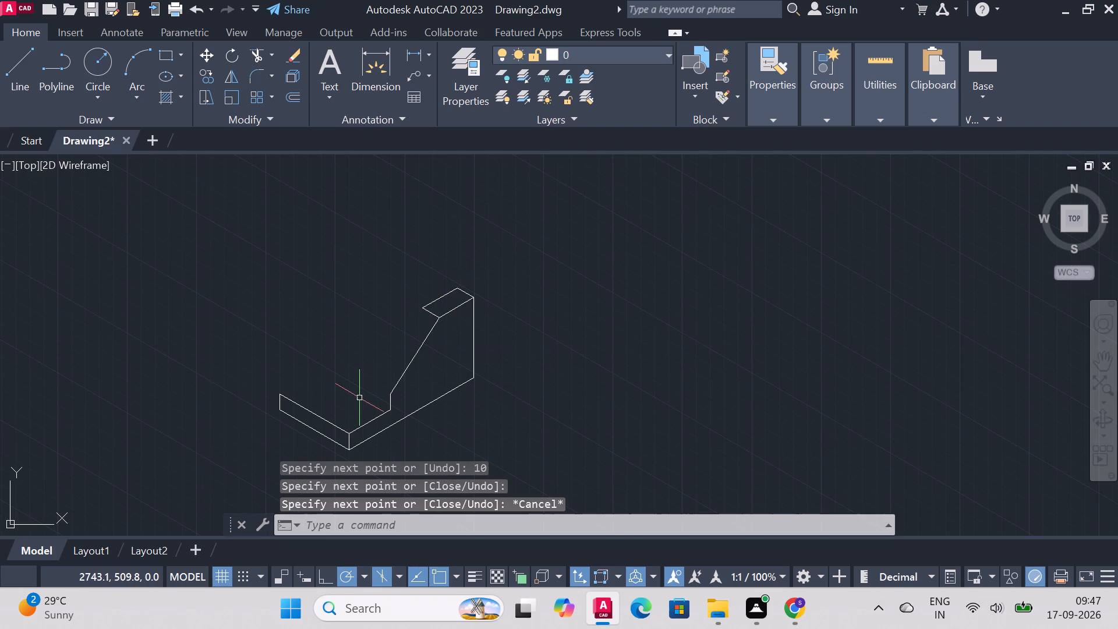
From the slope's lower end, draw lines 50 units at 150°, 10 units down, and to the end face's upper far corner.
{"action": "key", "text": "l"}
{"action": "key", "text": "Return"}
{"action": "left_click", "coordinate": [393, 395]}
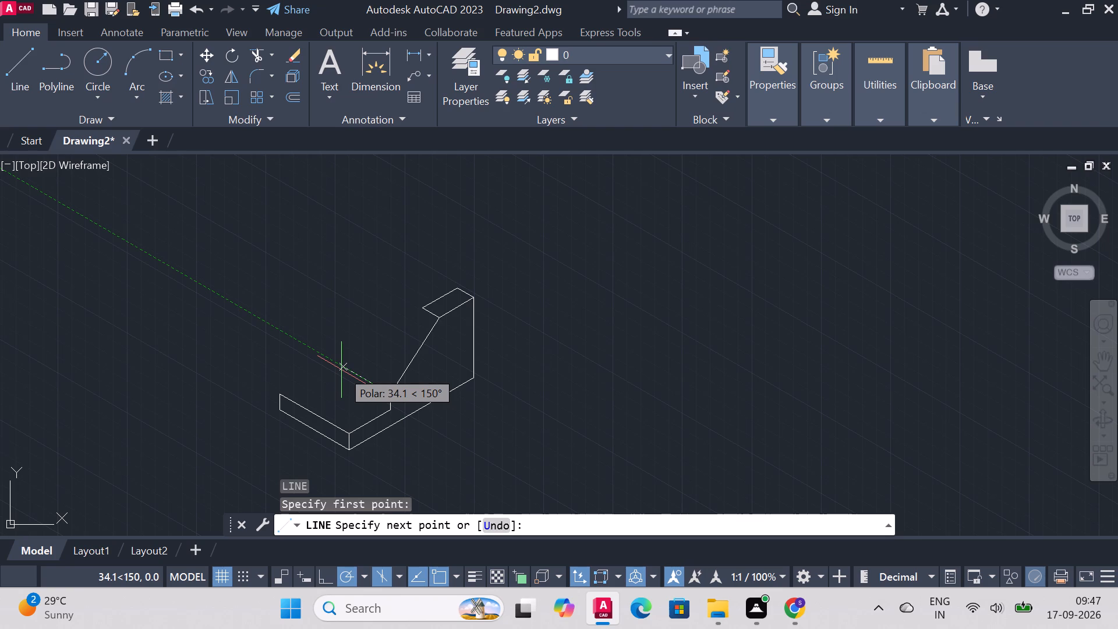
{"action": "type", "text": "50"}
{"action": "key", "text": "Return"}
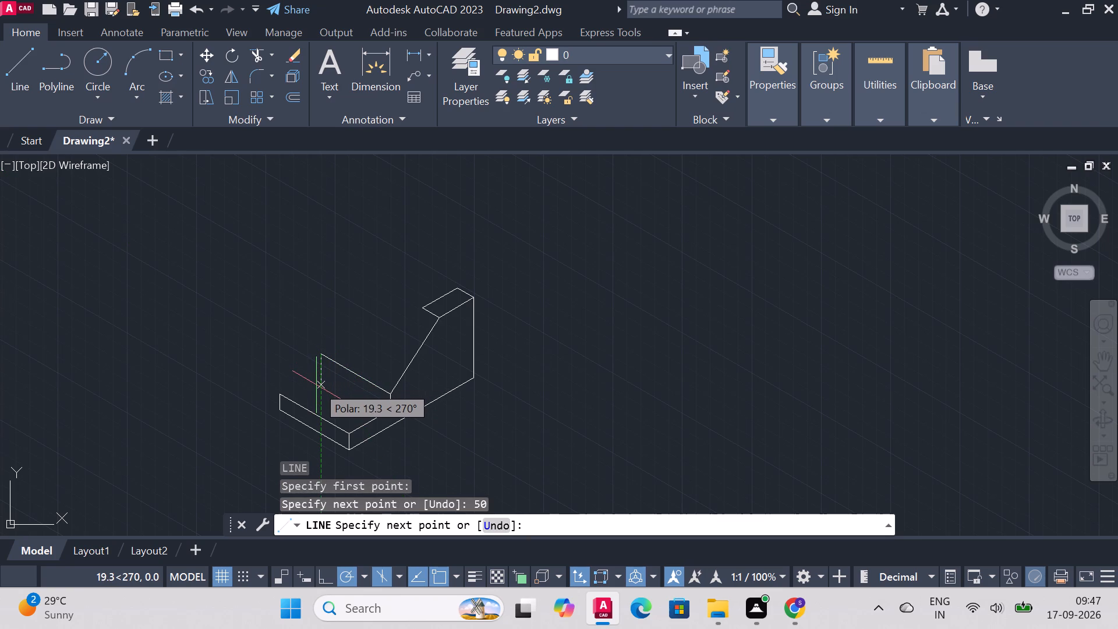
{"action": "type", "text": "10"}
{"action": "key", "text": "Return"}
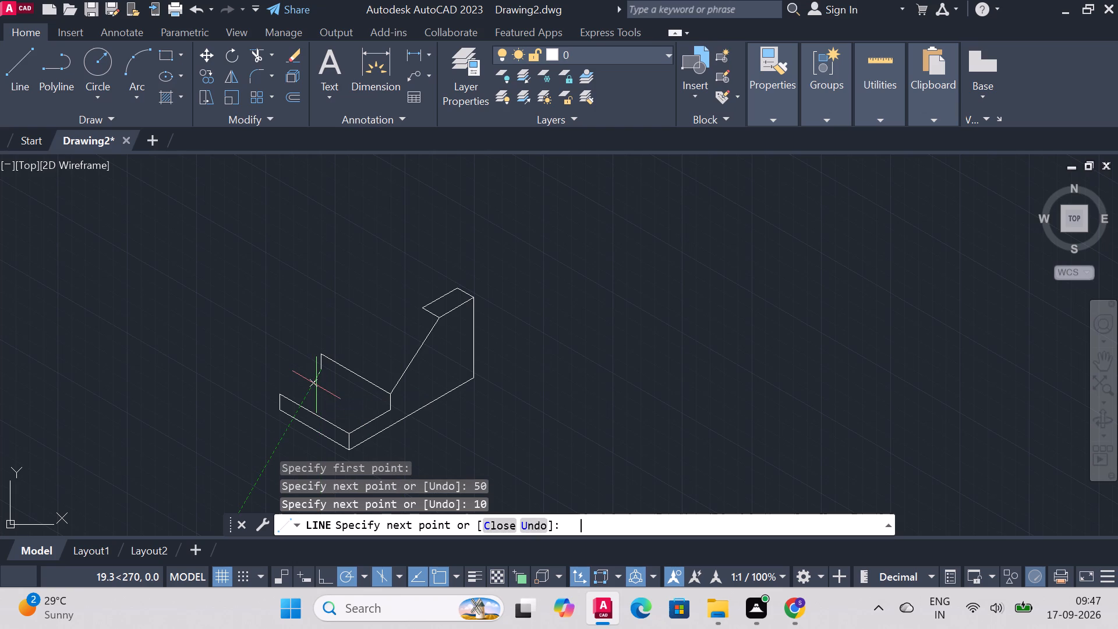
{"action": "left_click", "coordinate": [284, 393]}
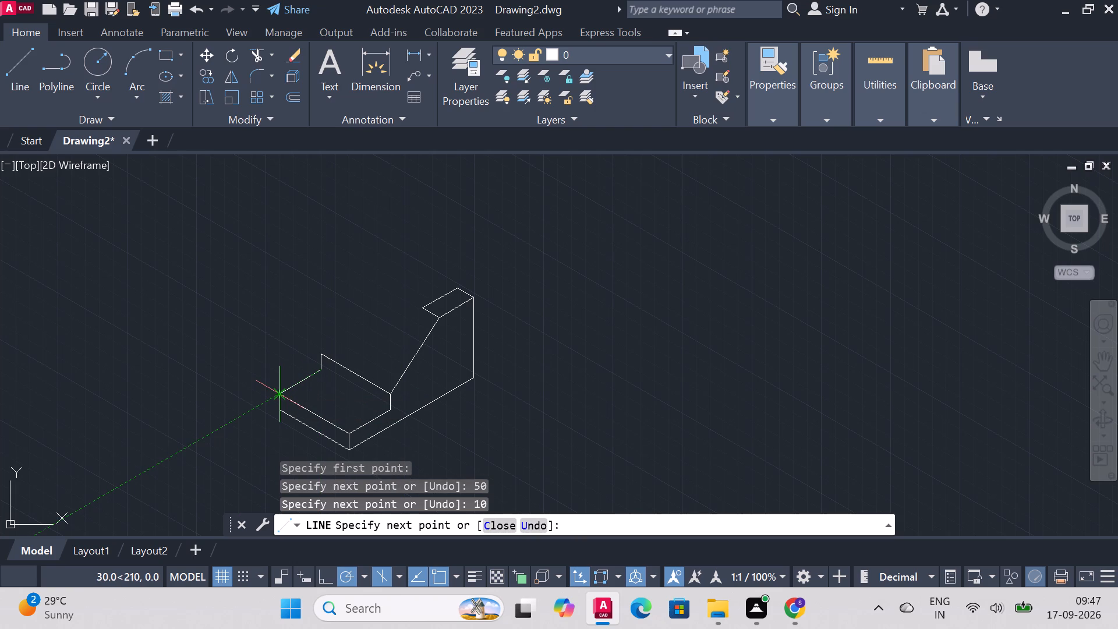
{"action": "key", "text": "Escape"}
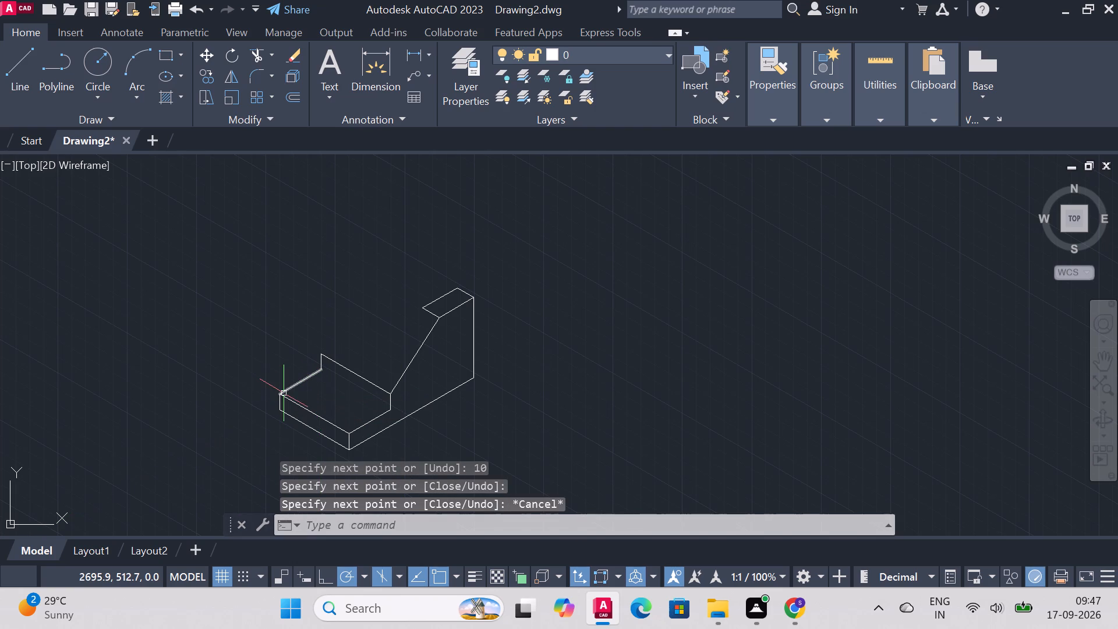
Draw the base plate's inner top edge connecting the lower ends of the two 10-unit step verticals.
{"action": "key", "text": "l"}
{"action": "key", "text": "Return"}
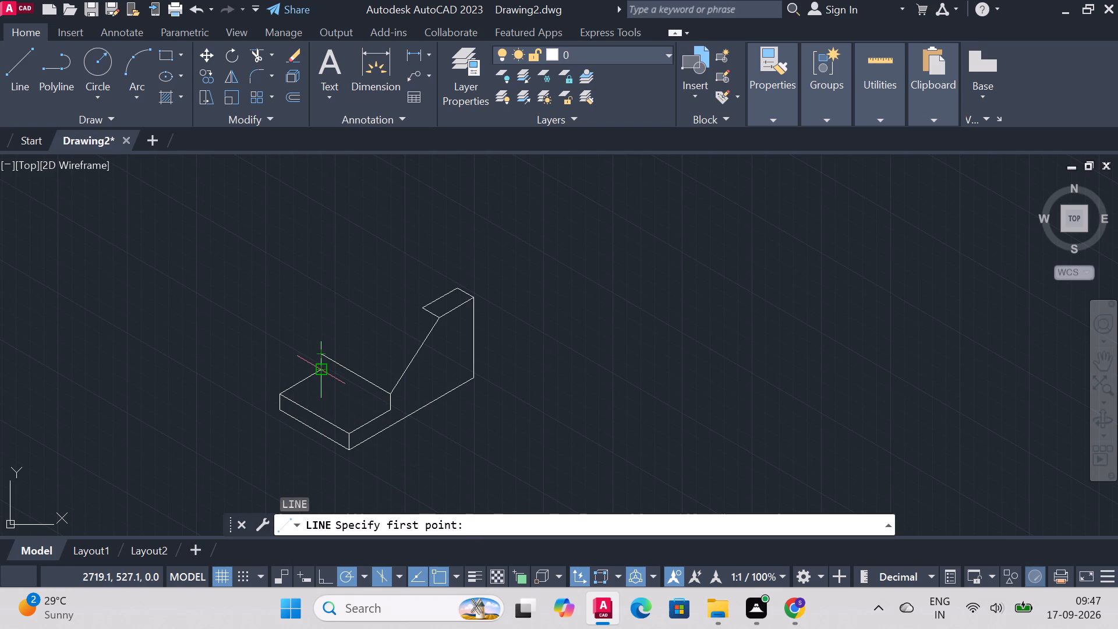
{"action": "left_click", "coordinate": [316, 367]}
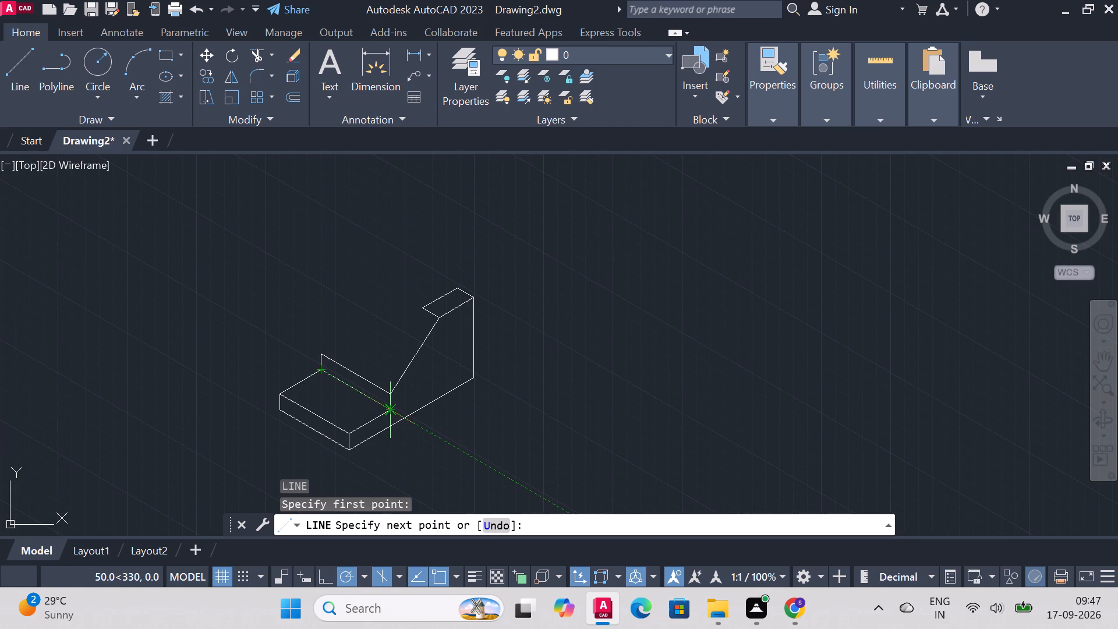
{"action": "left_click", "coordinate": [391, 408]}
{"action": "key", "text": "Escape"}
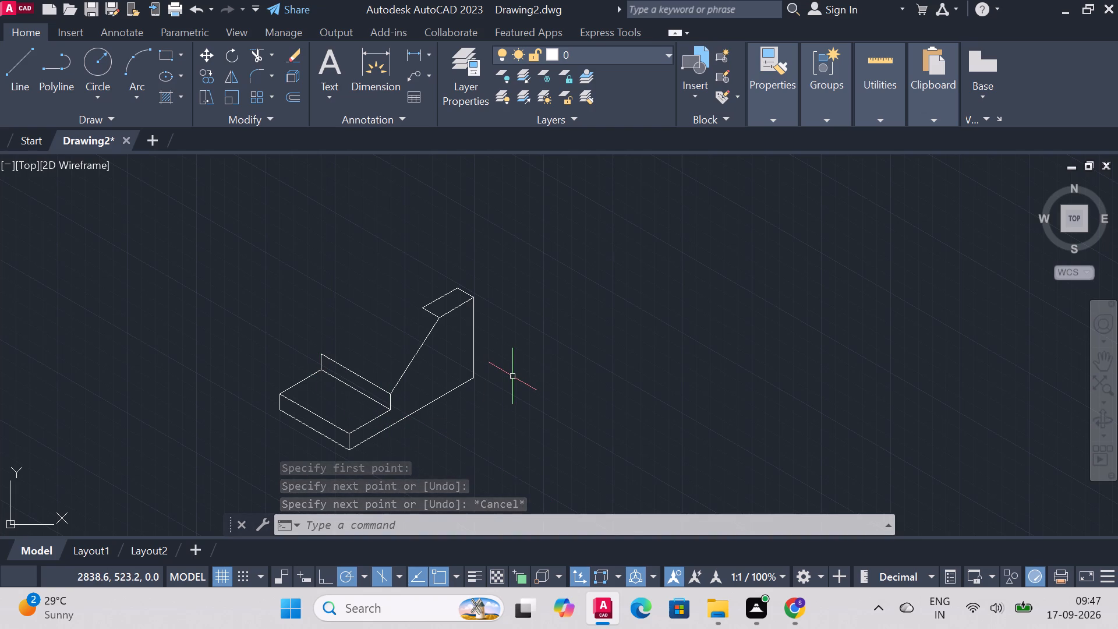
{"action": "key", "text": "Escape"}
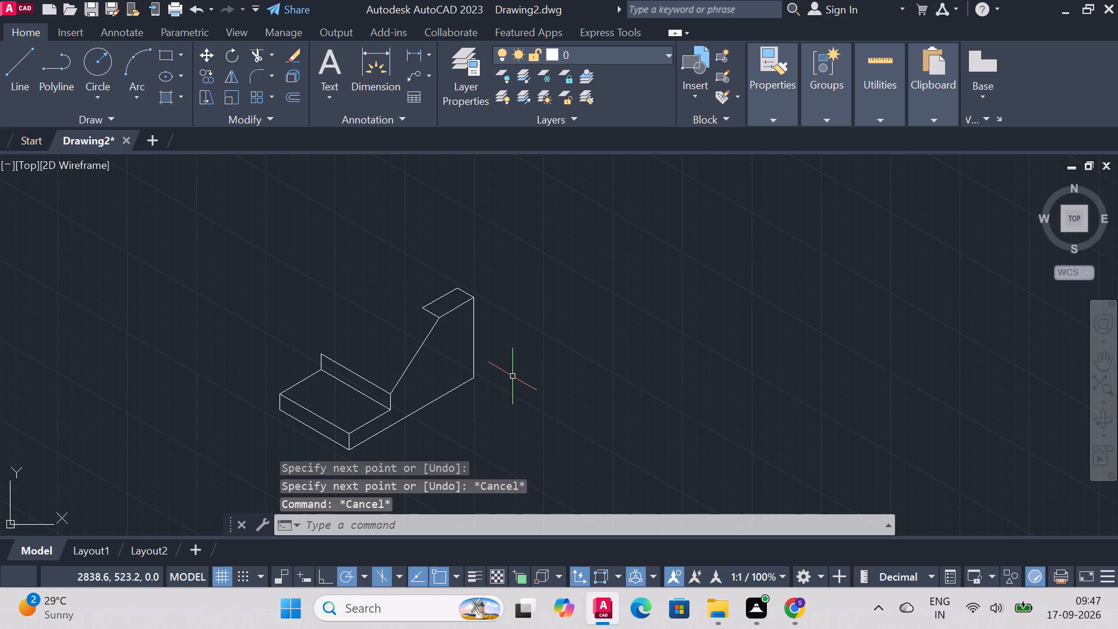
From the top of the tall vertical edge, draw the far rib's top: 50 units at 150°, 25 at 210°, 12 at 330°, and back to the 50-unit line.
{"action": "key", "text": "l"}
{"action": "key", "text": "Return"}
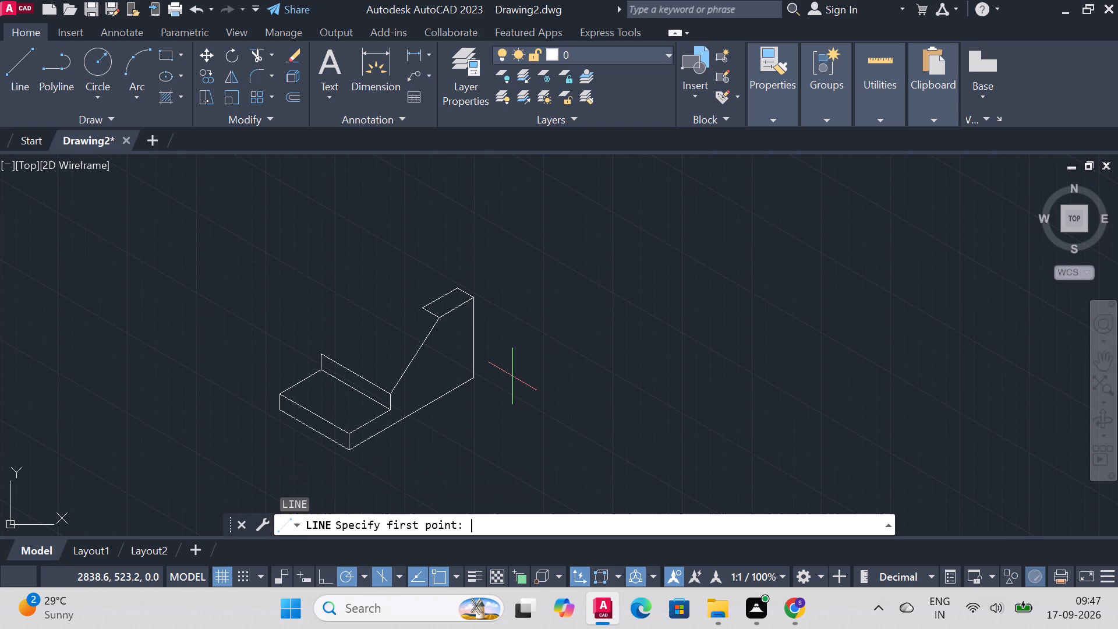
{"action": "left_click", "coordinate": [473, 301]}
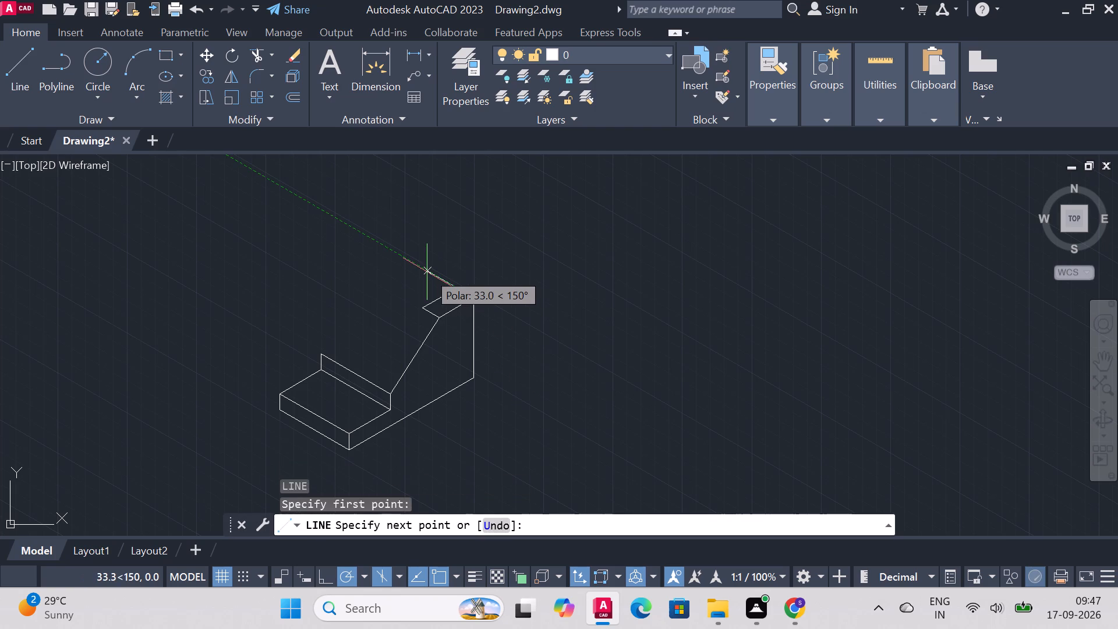
{"action": "type", "text": "50"}
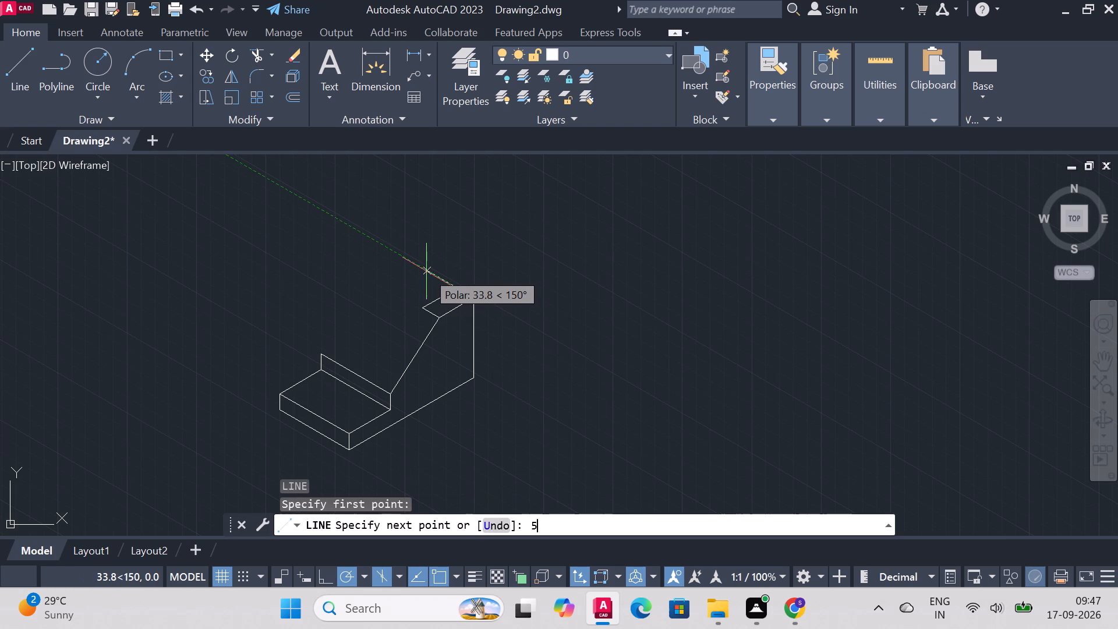
{"action": "key", "text": "Return"}
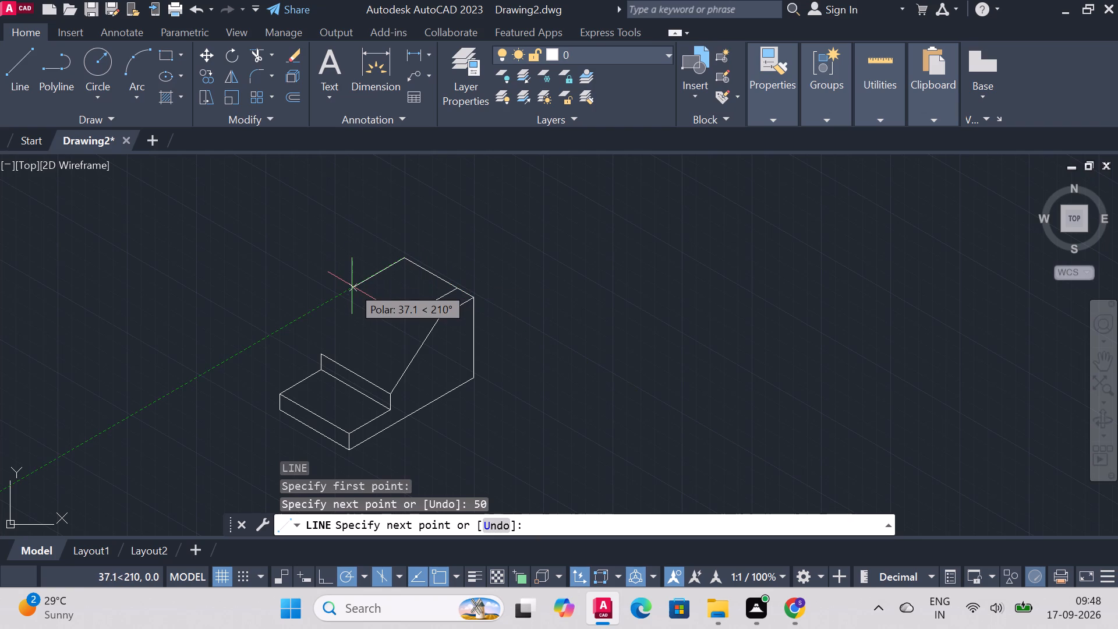
{"action": "key", "text": "2"}
{"action": "key", "text": "5"}
{"action": "key", "text": "Return"}
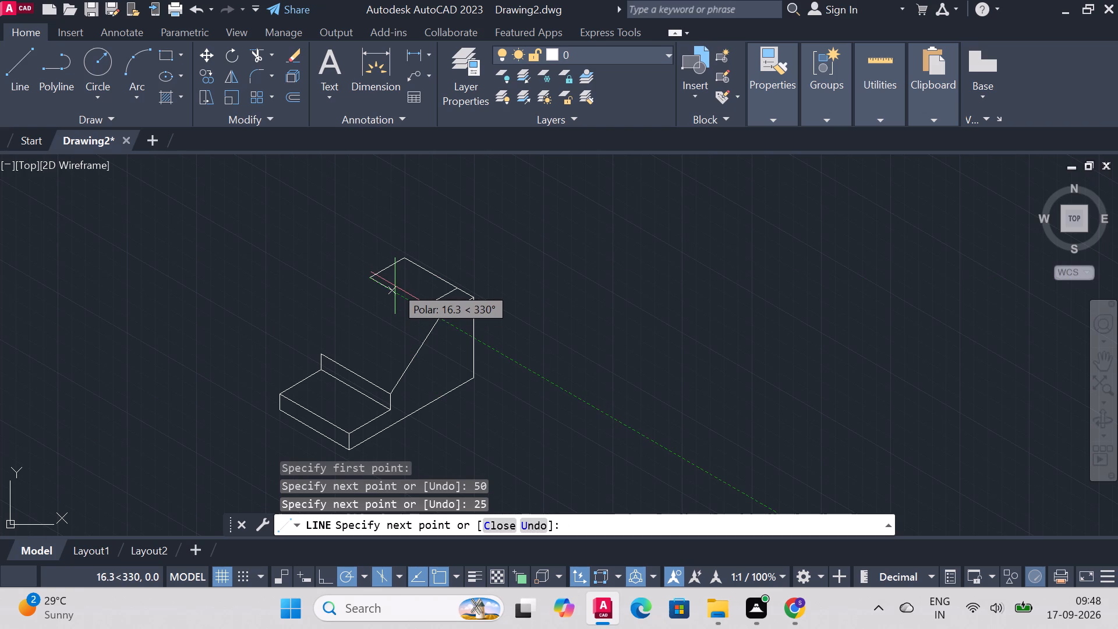
{"action": "type", "text": "12"}
{"action": "key", "text": "Return"}
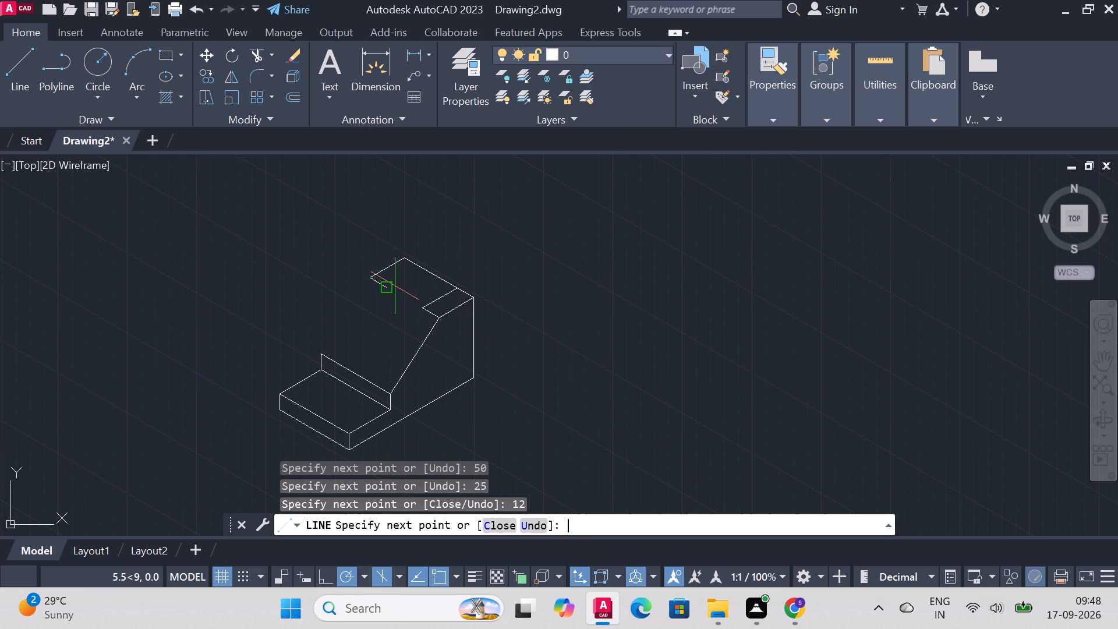
{"action": "left_click", "coordinate": [423, 266]}
{"action": "key", "text": "Escape"}
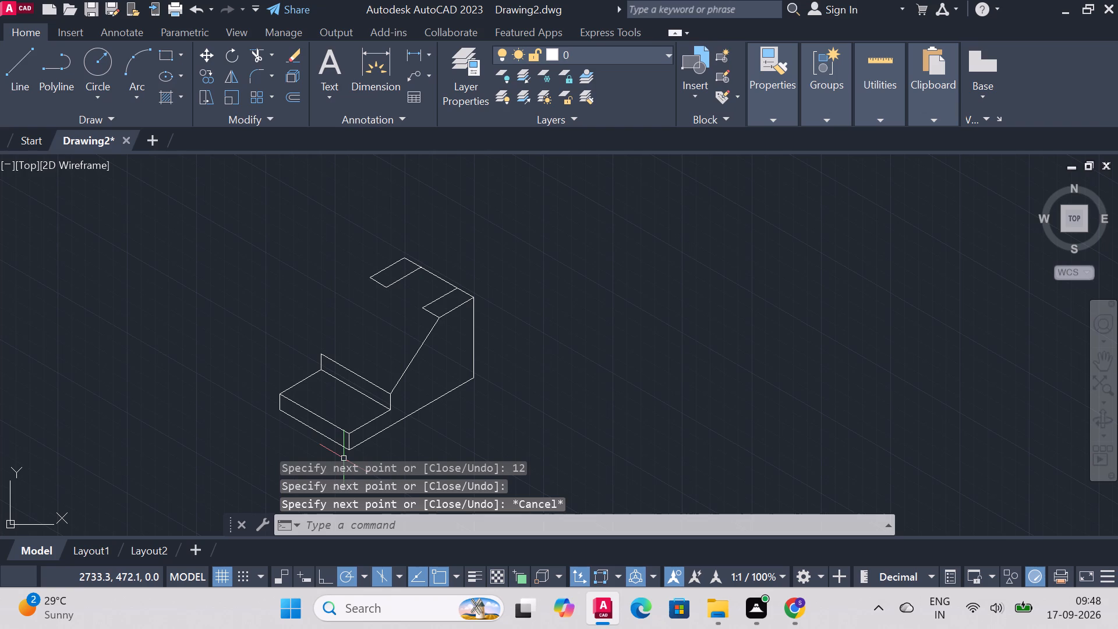
Trim the 50-unit line between the two rib tops and its overlapping remainder on the near rib's top edge.
{"action": "type", "text": "trim"}
{"action": "key", "text": "Return"}
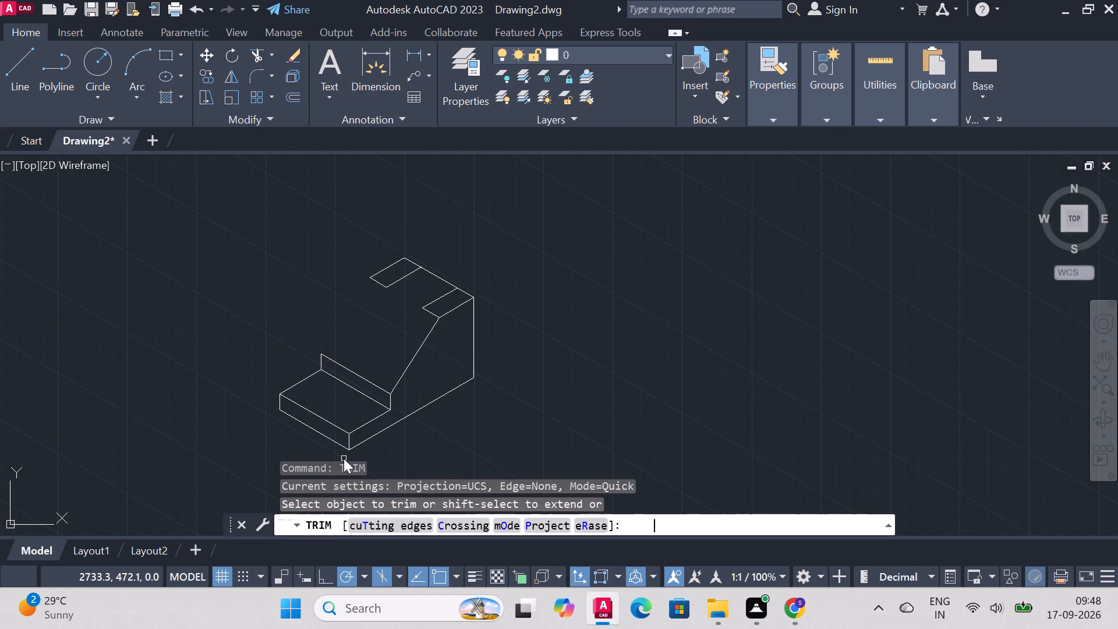
{"action": "left_click", "coordinate": [438, 278]}
{"action": "key", "text": "Escape"}
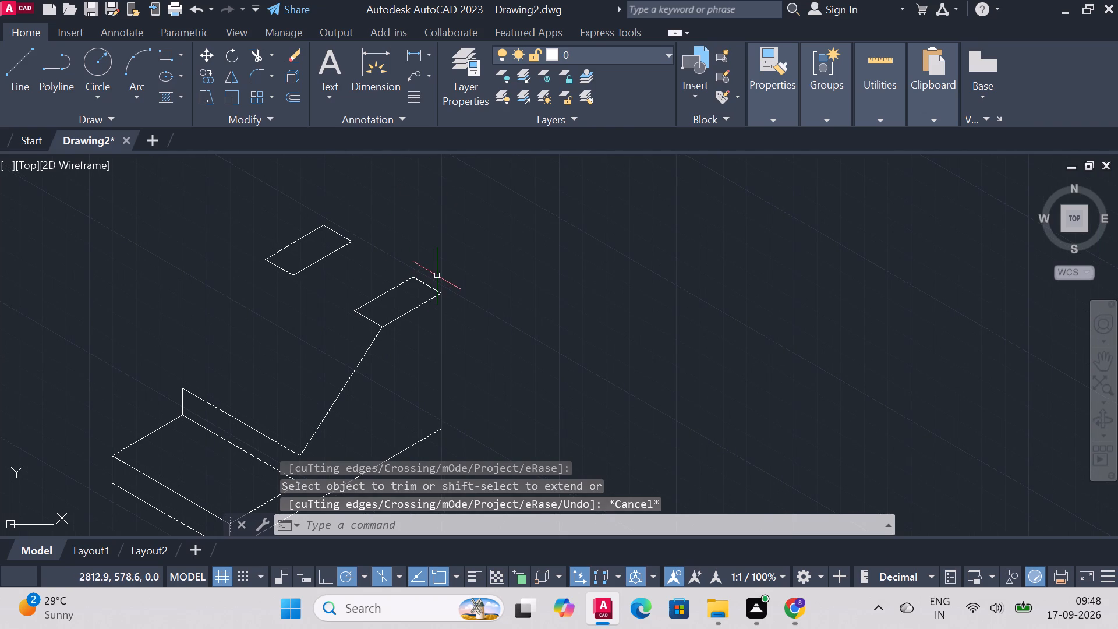
{"action": "type", "text": "trim"}
{"action": "key", "text": "Return"}
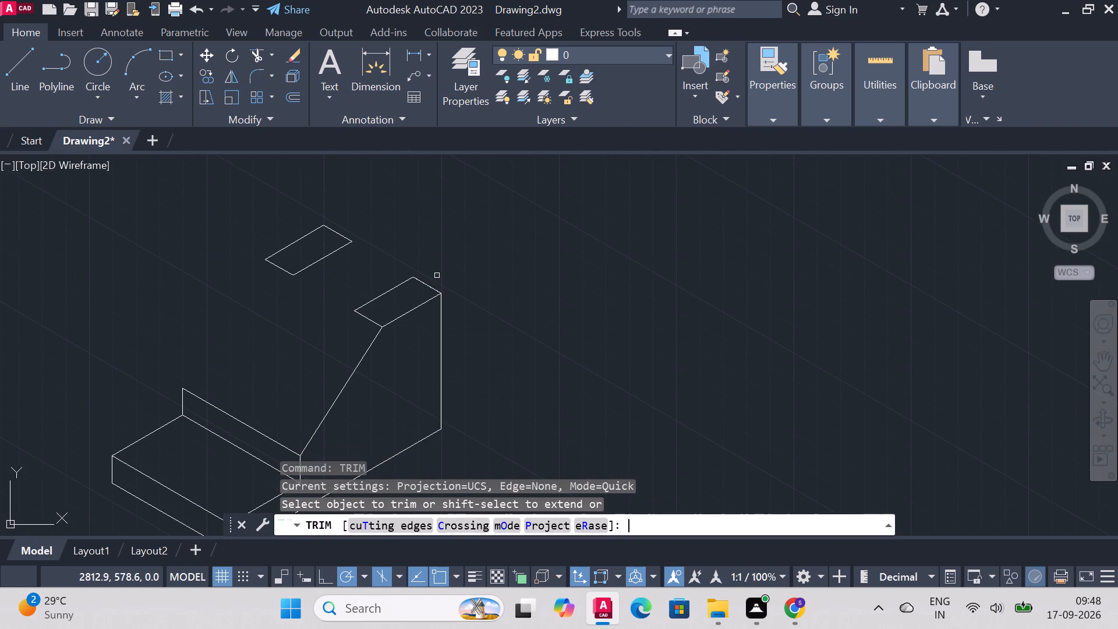
{"action": "left_click", "coordinate": [427, 284]}
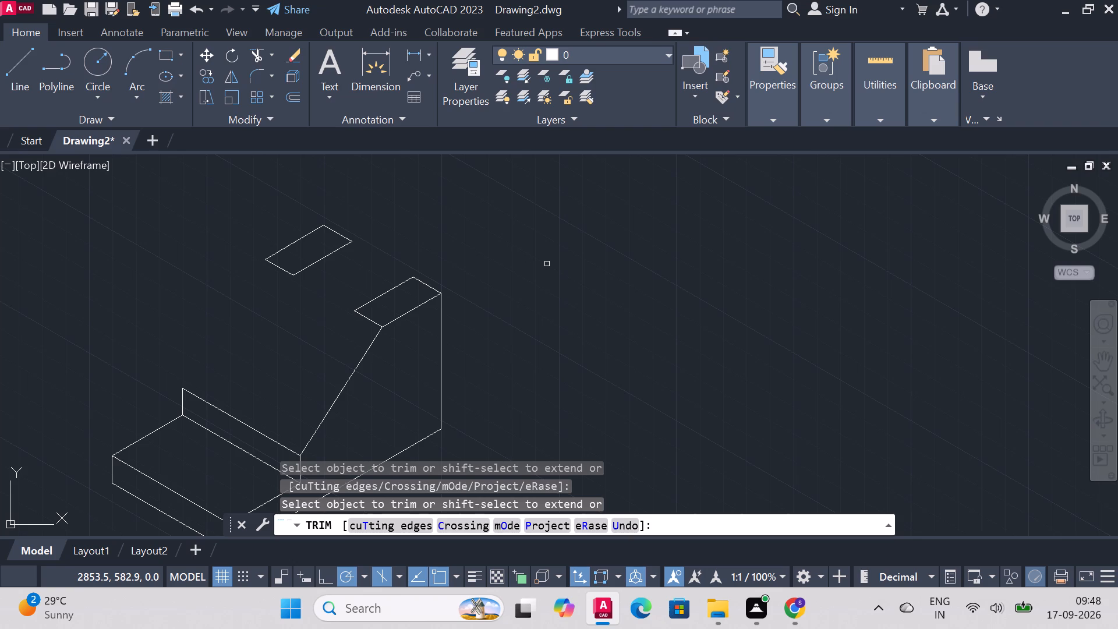
{"action": "key", "text": "Escape"}
Draw the far rib's outer sloping edge from its top's lower outer corner to the step's upper far corner.
{"action": "key", "text": "l"}
{"action": "key", "text": "Return"}
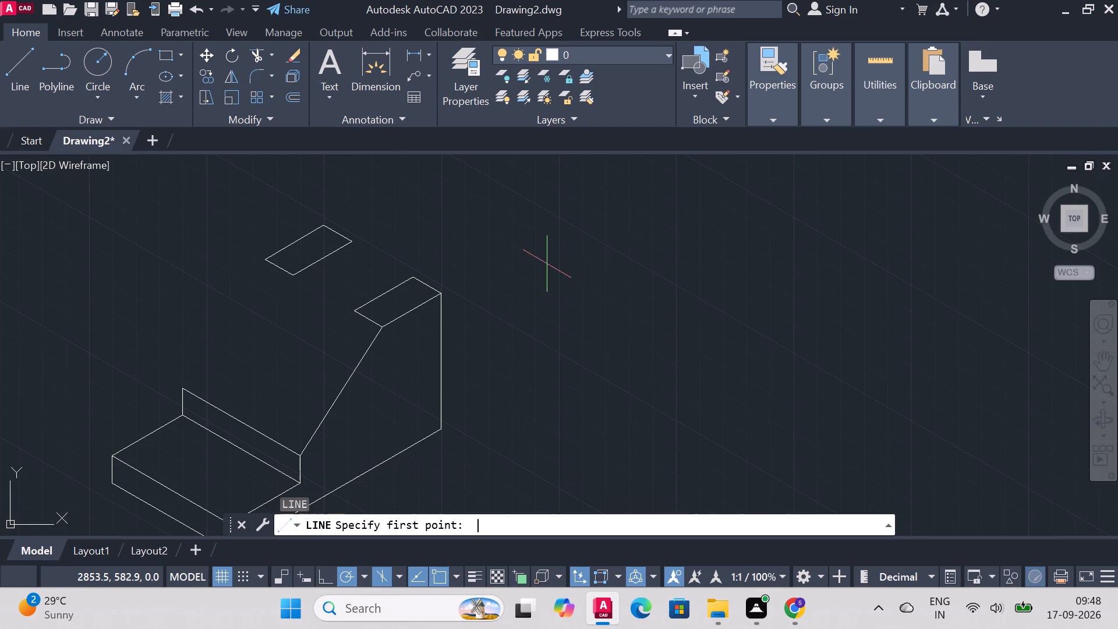
{"action": "left_click", "coordinate": [269, 262]}
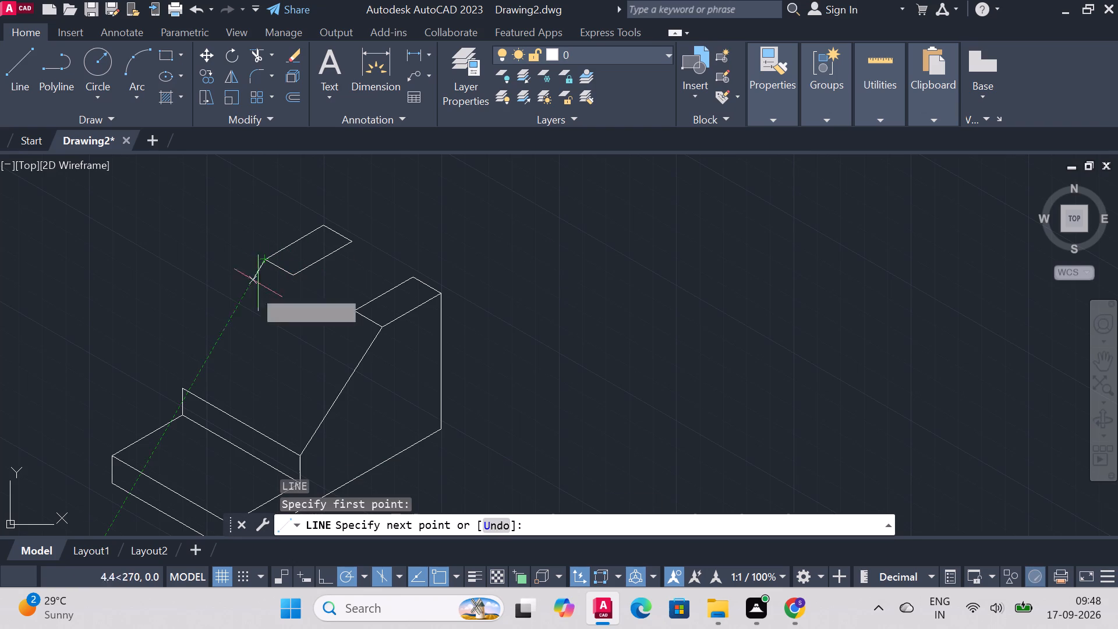
{"action": "left_click", "coordinate": [179, 388]}
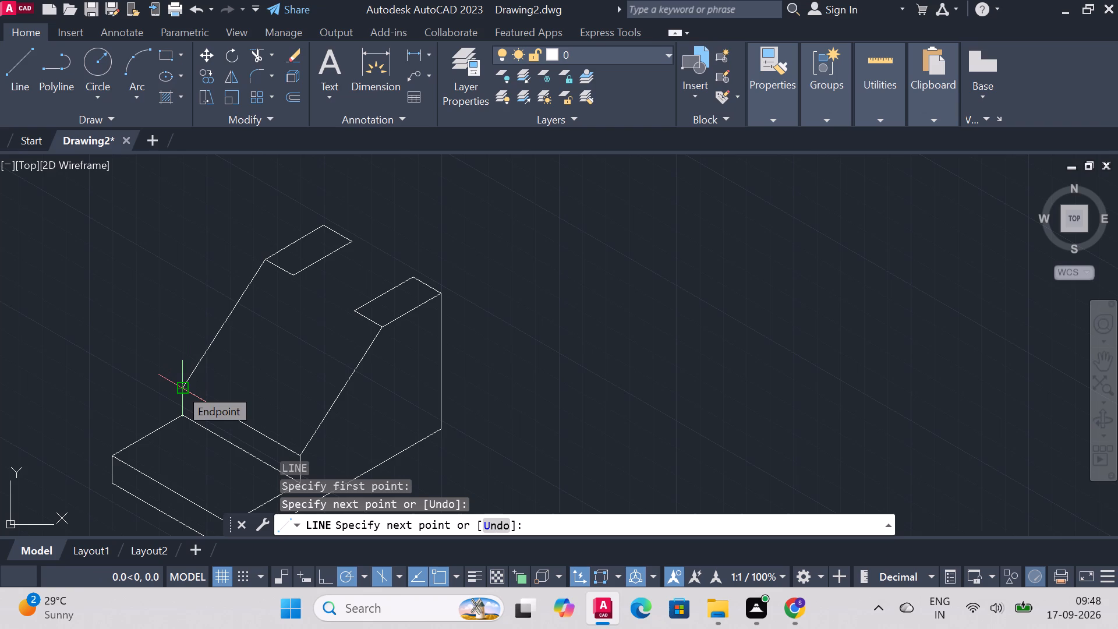
{"action": "key", "text": "Escape"}
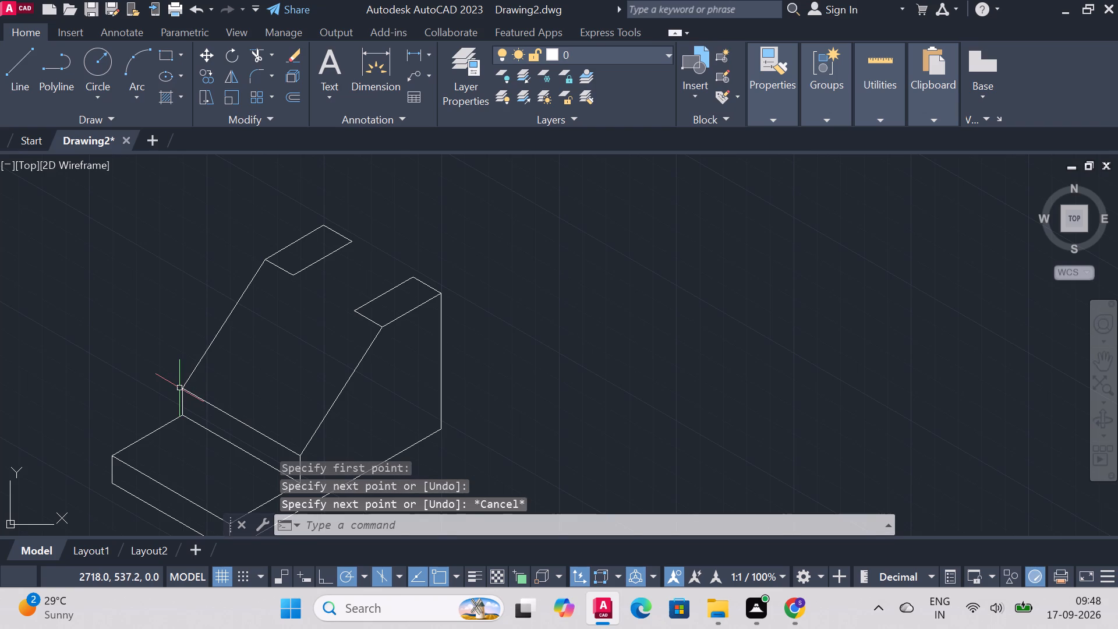
Draw a vertical line 20 units down from the far rib top's rear inner corner.
{"action": "key", "text": "l"}
{"action": "key", "text": "Return"}
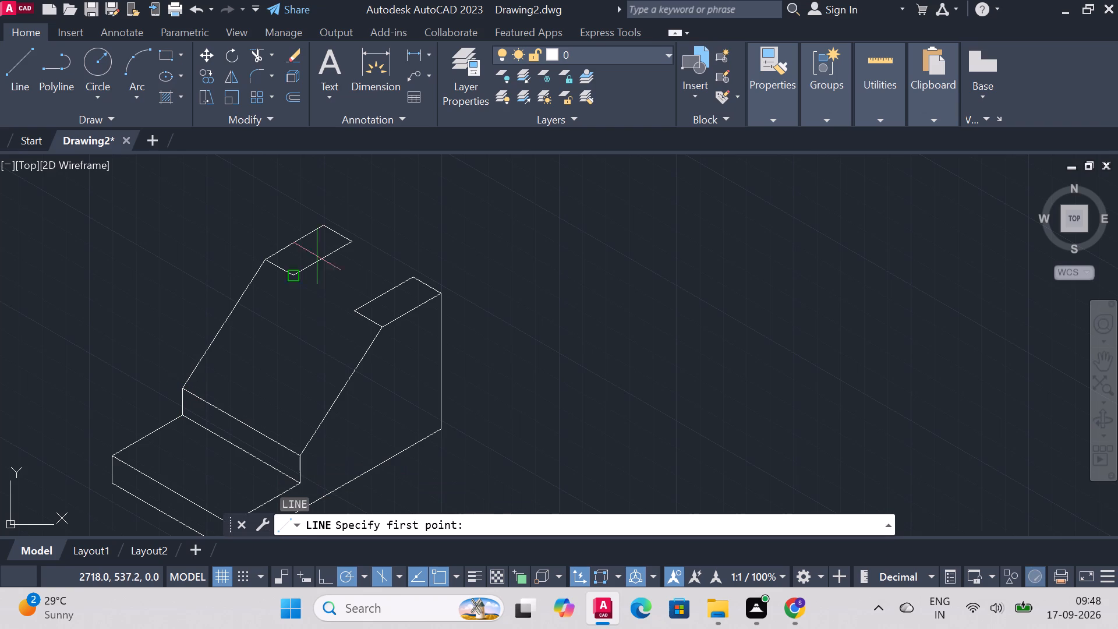
{"action": "left_click", "coordinate": [348, 244]}
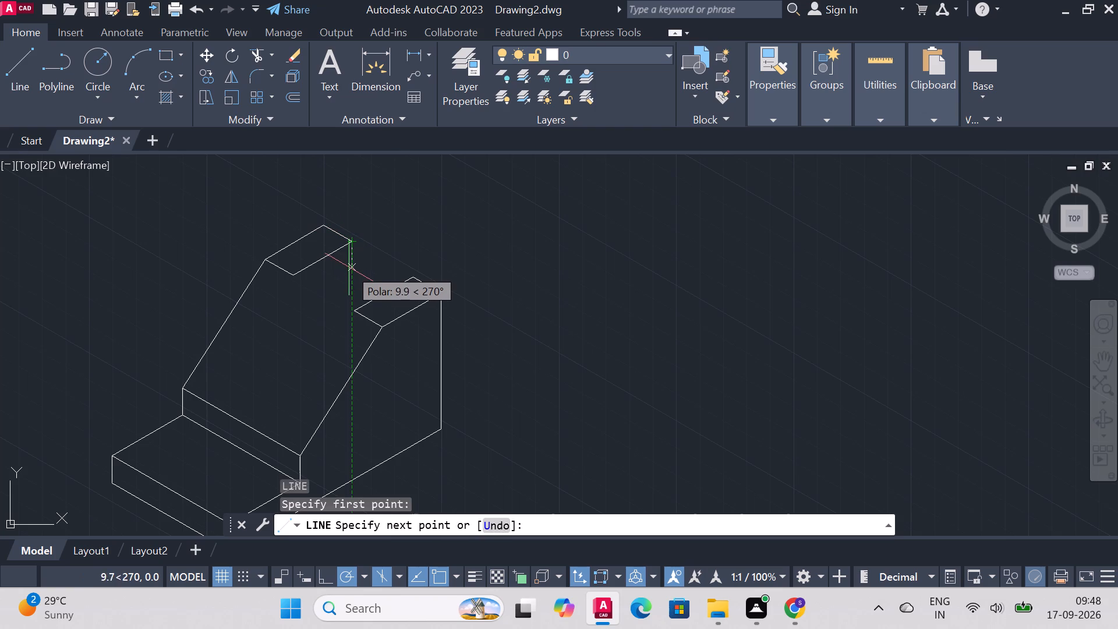
{"action": "type", "text": "20"}
{"action": "key", "text": "Return"}
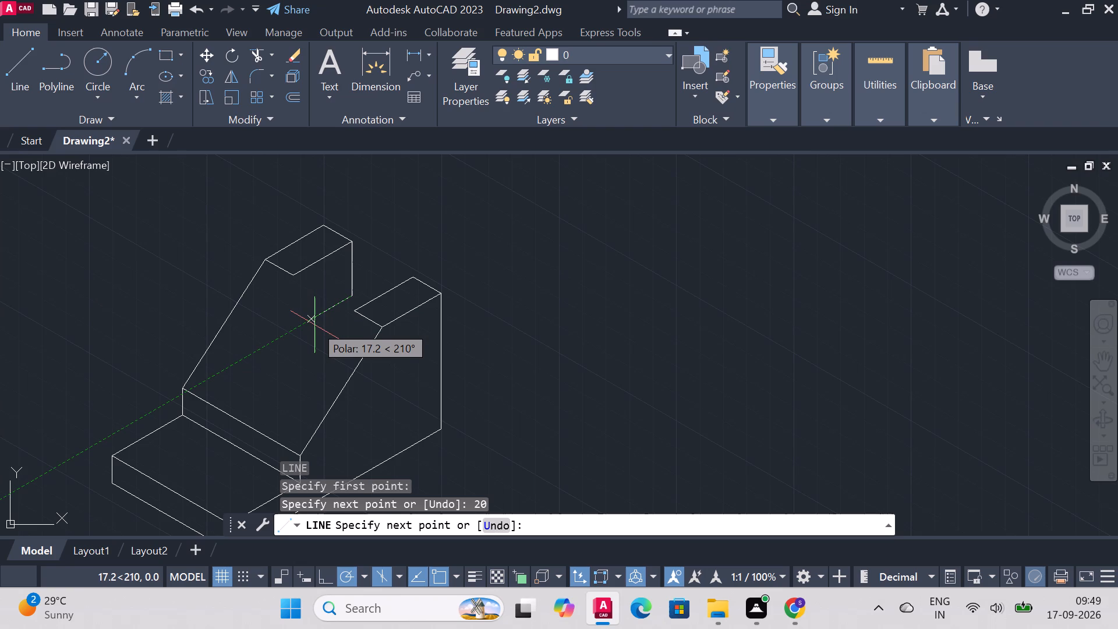
{"action": "key", "text": "Escape"}
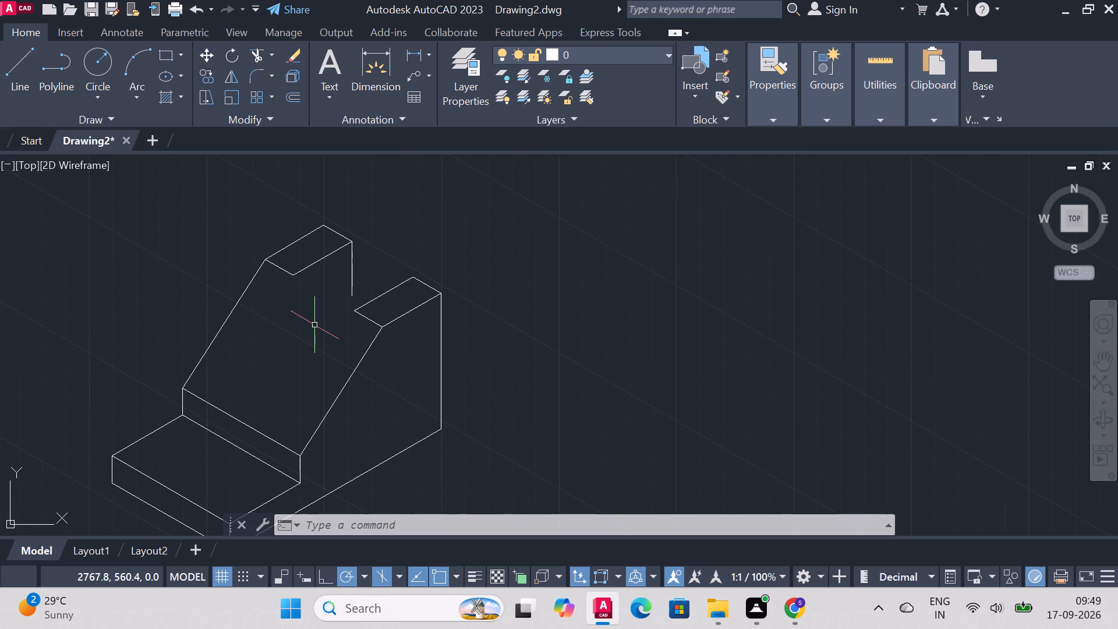
From the 20-unit vertical's lower end, draw recess floor lines about 48 units at 210° and 26 units at 330°.
{"action": "key", "text": "l"}
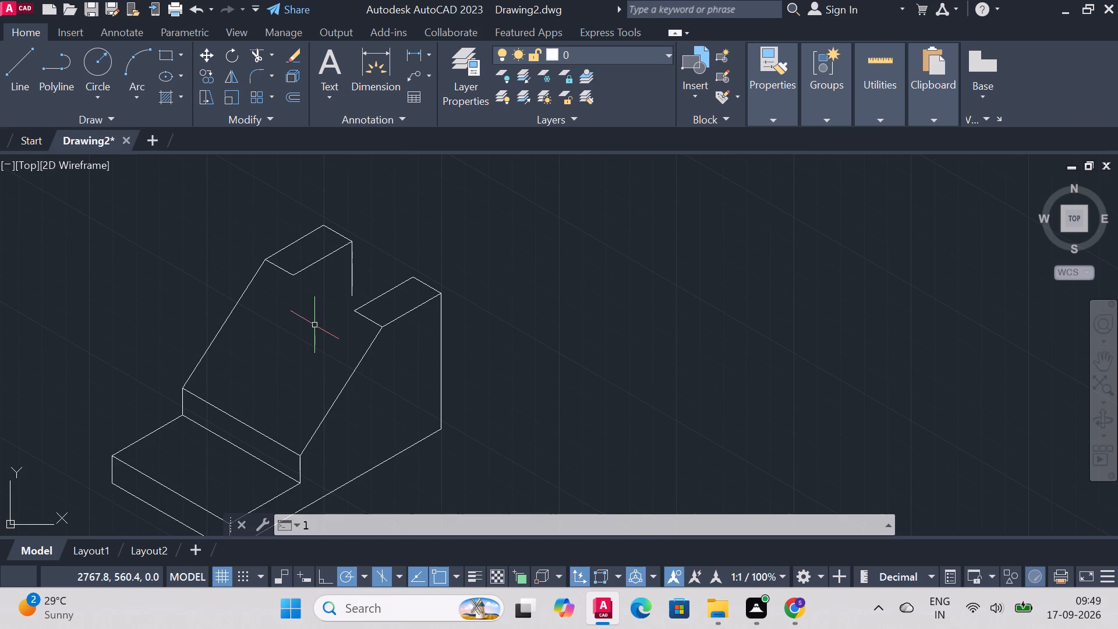
{"action": "key", "text": "Return"}
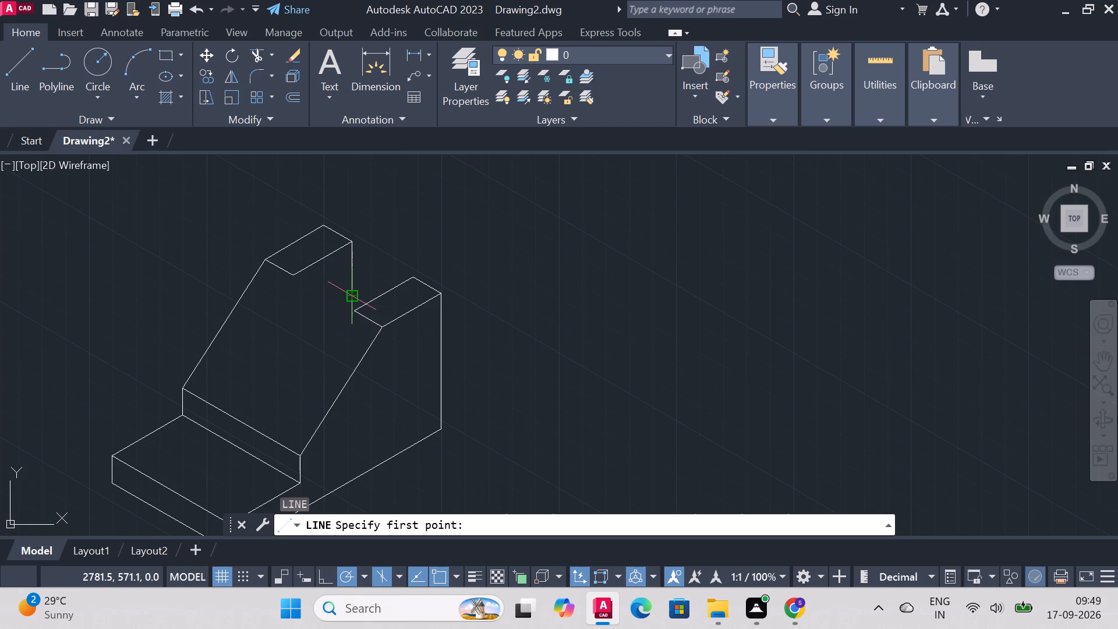
{"action": "left_click", "coordinate": [352, 293]}
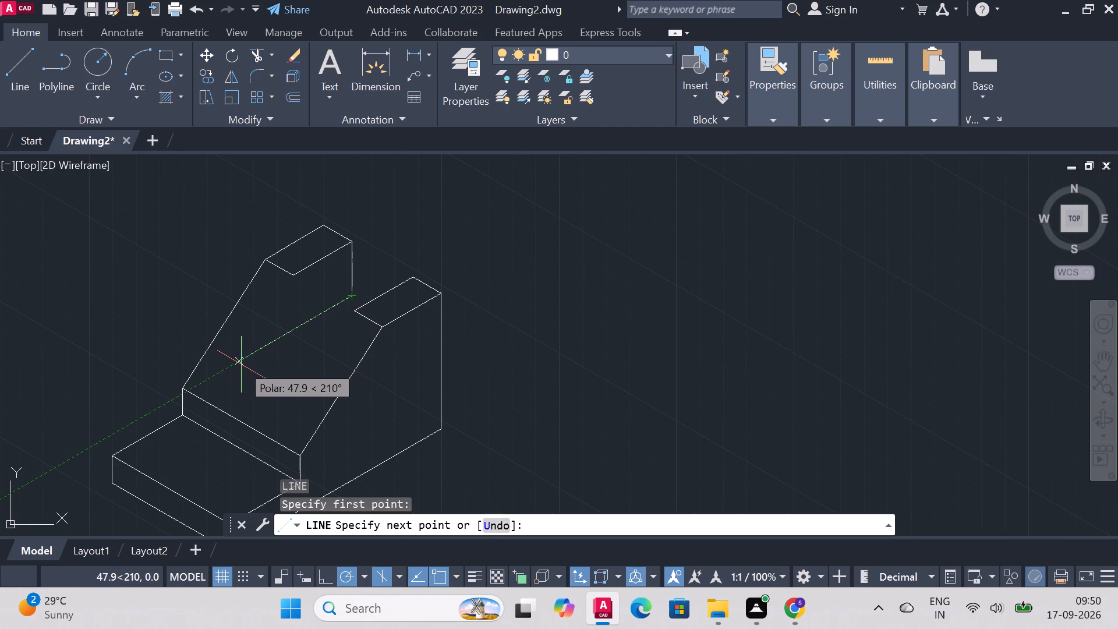
{"action": "left_click", "coordinate": [241, 365]}
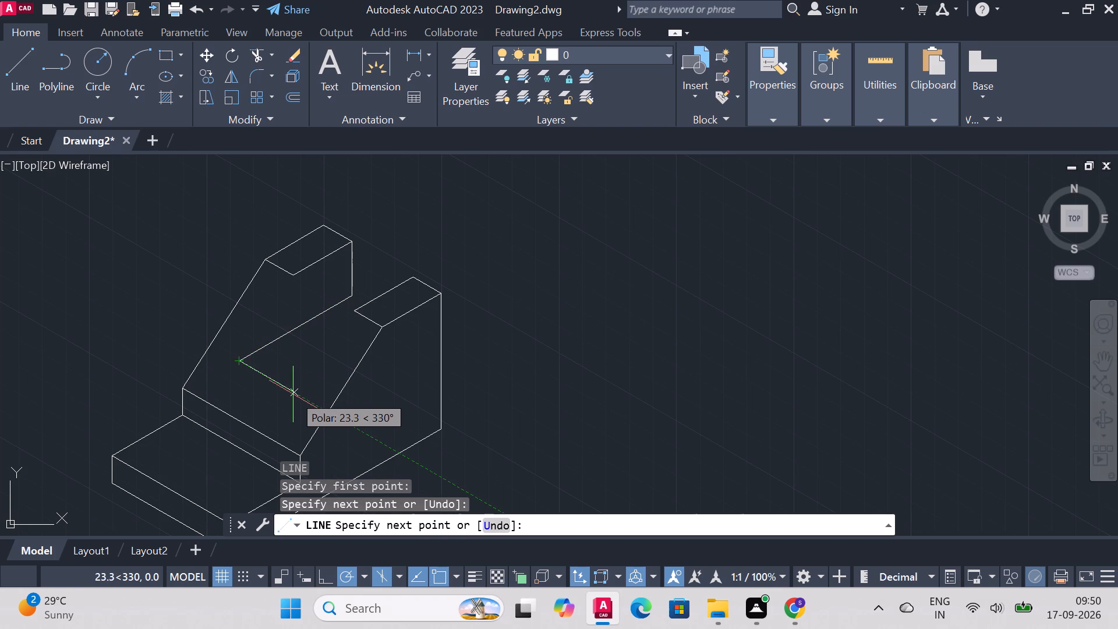
{"action": "key", "text": "2"}
{"action": "key", "text": "6"}
{"action": "key", "text": "Return"}
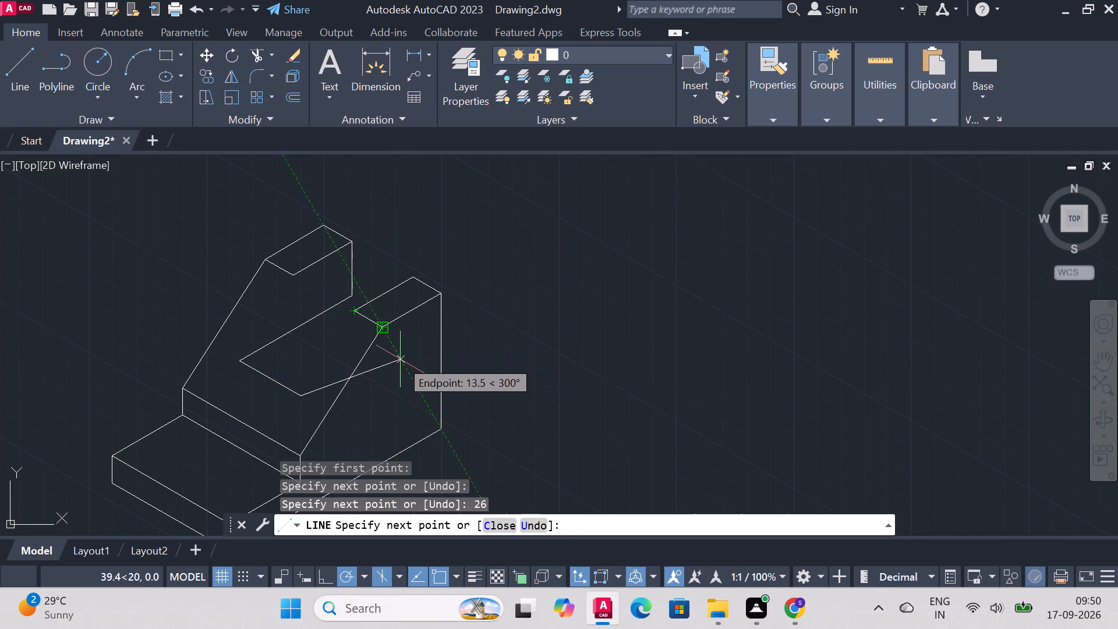
{"action": "key", "text": "Escape"}
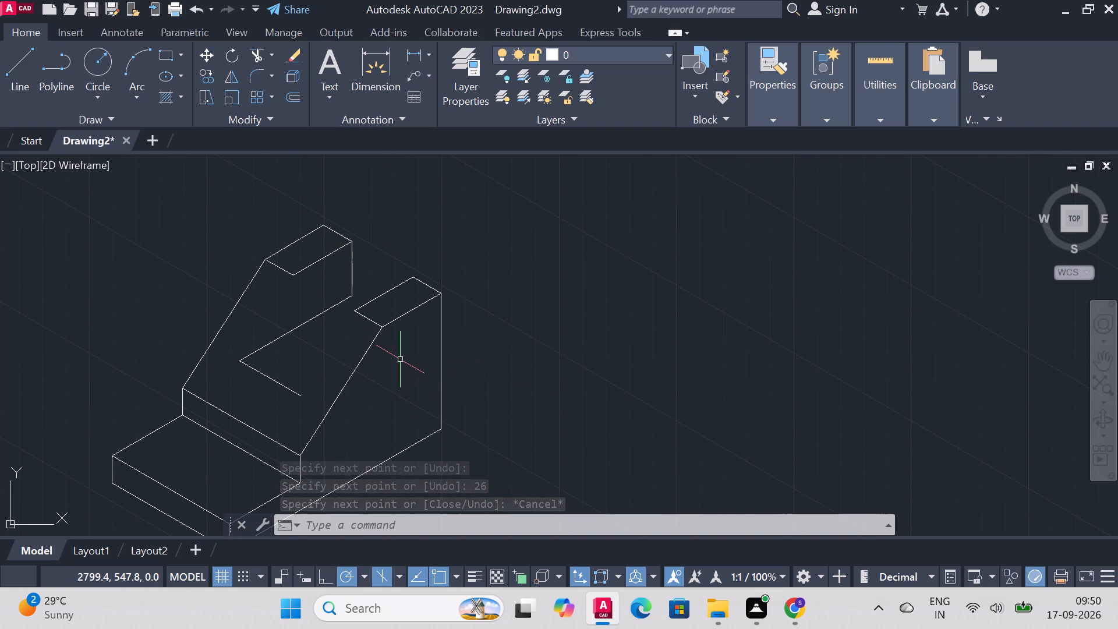
Draw a 20-unit vertical from the far rib top's front inner corner down to the recess floor's long edge.
{"action": "key", "text": "l"}
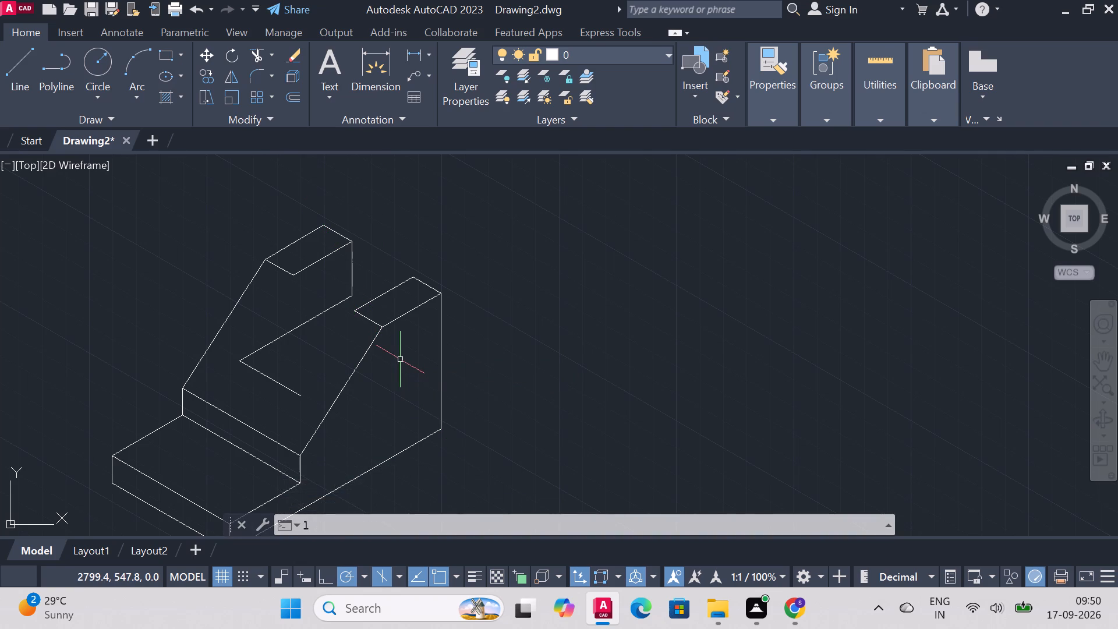
{"action": "key", "text": "Return"}
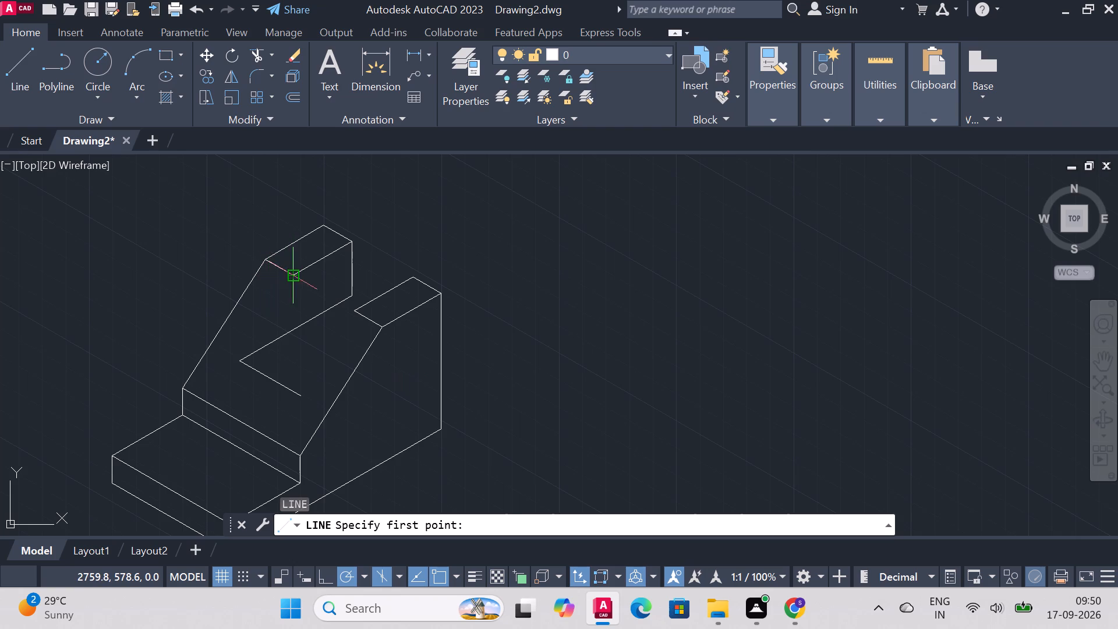
{"action": "left_click", "coordinate": [289, 271]}
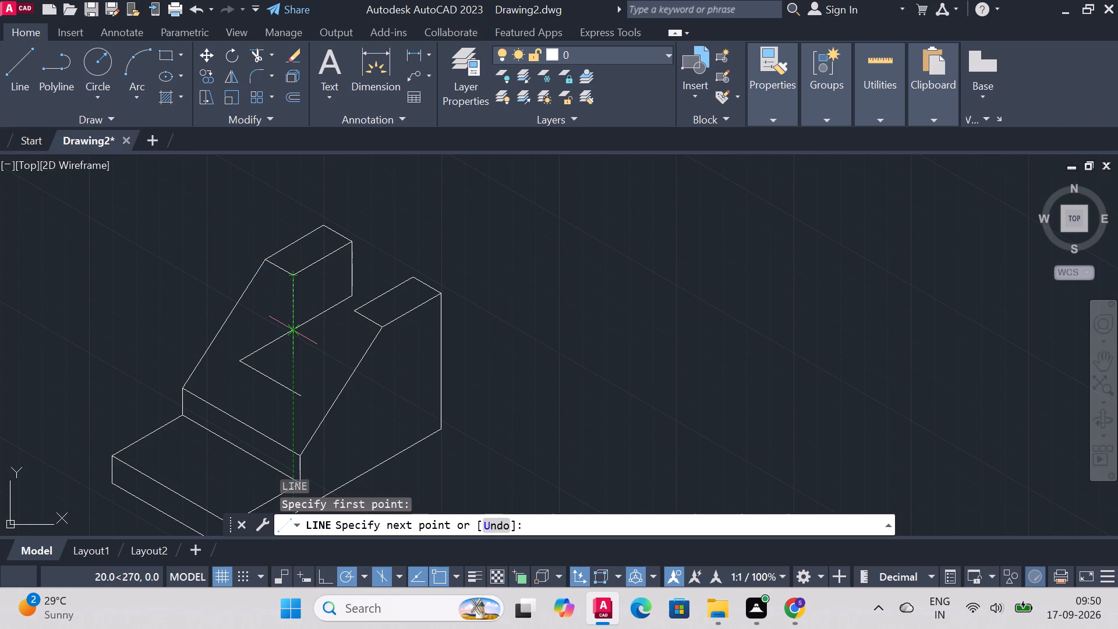
{"action": "left_click", "coordinate": [293, 326]}
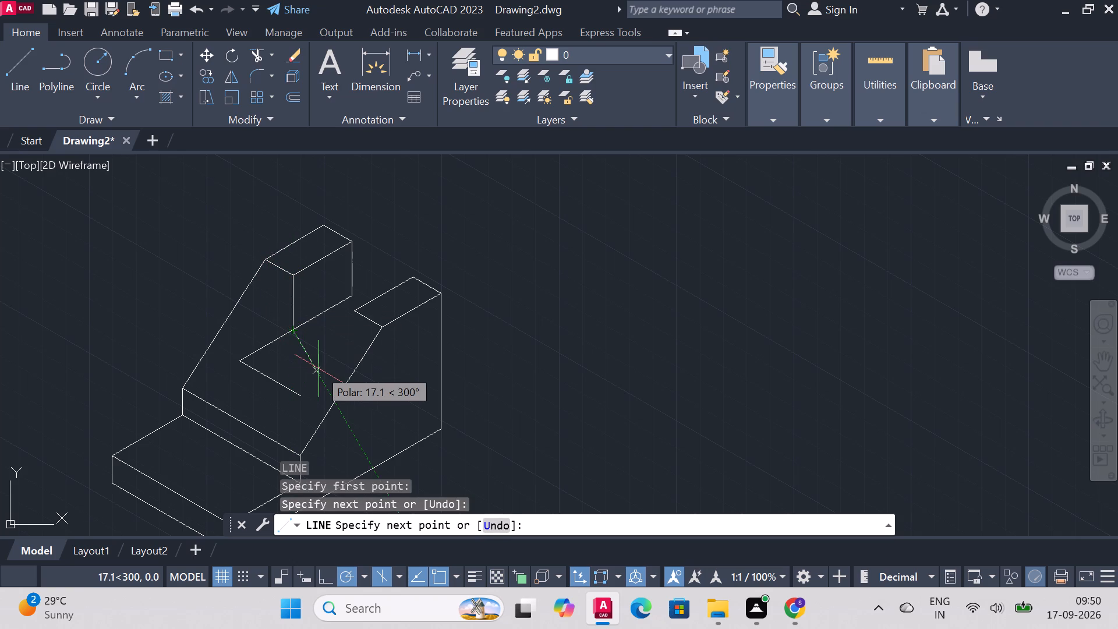
{"action": "key", "text": "Escape"}
Draw the far rib's inner sloping edge from its top's front inner corner to the recess floor's front far corner.
{"action": "key", "text": "l"}
{"action": "key", "text": "Return"}
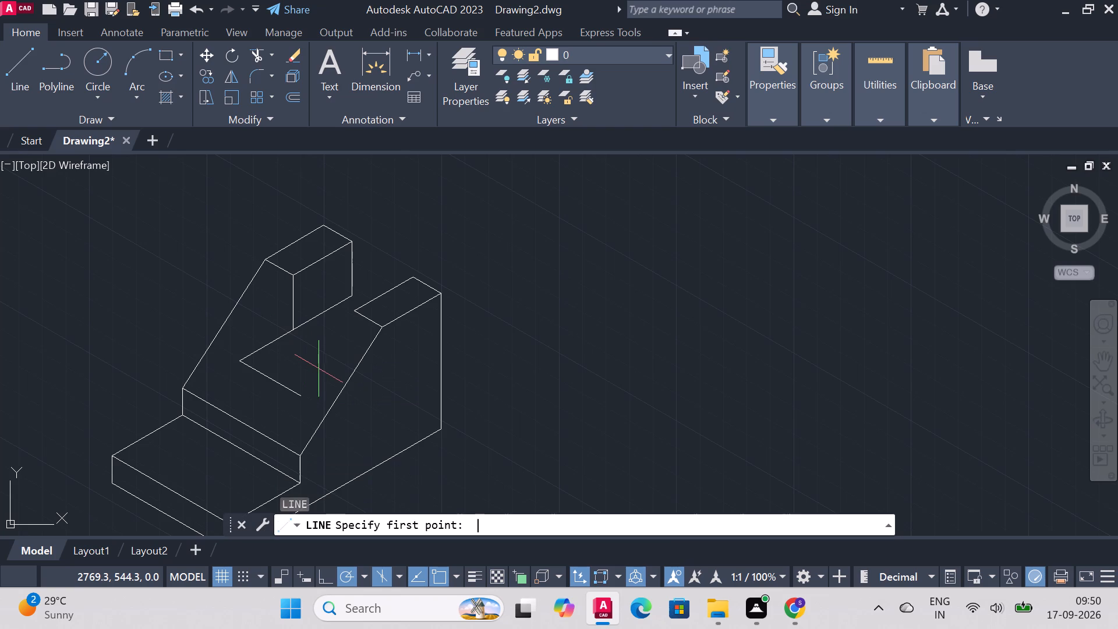
{"action": "left_click", "coordinate": [296, 277]}
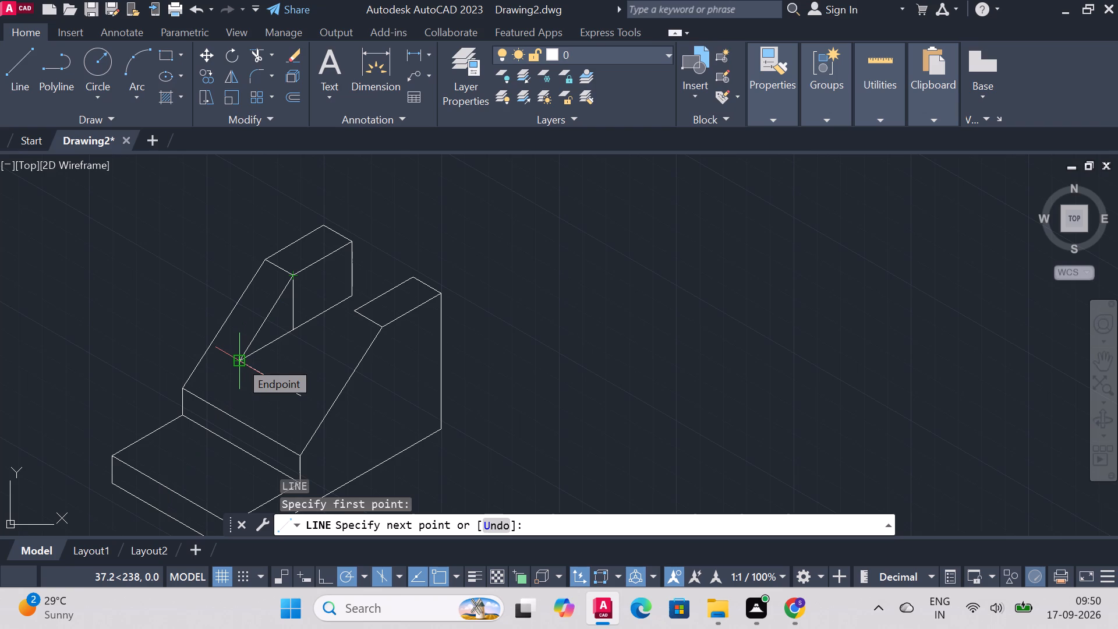
{"action": "left_click", "coordinate": [239, 361]}
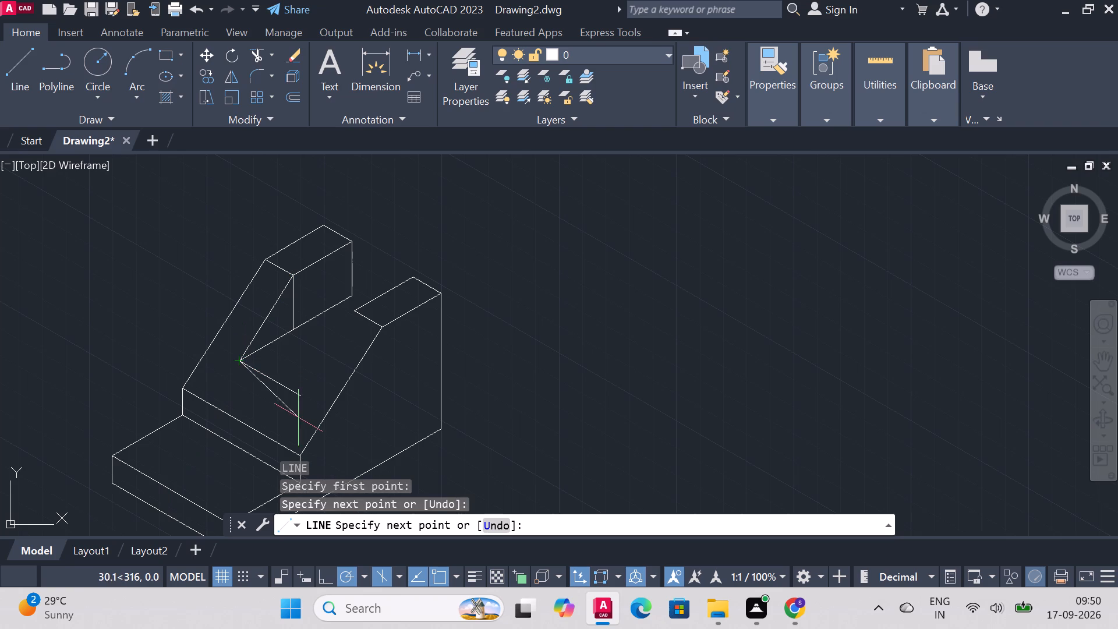
Draw the near rib's inner sloping edge from its top's front inner corner, about 37 units at 240°.
{"action": "key", "text": "Escape"}
{"action": "key", "text": "l"}
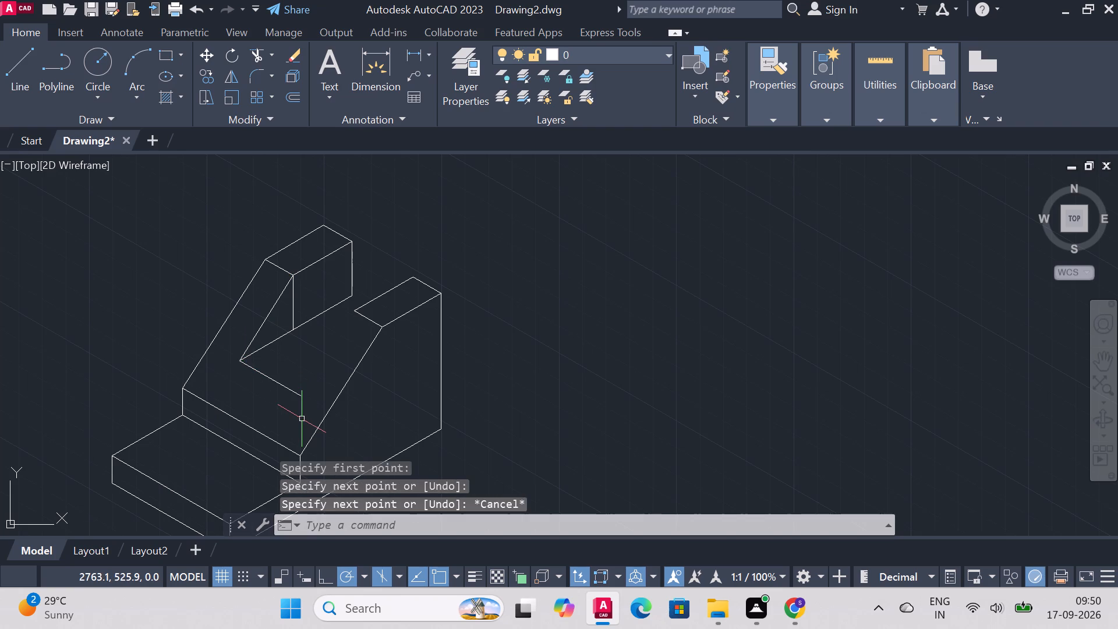
{"action": "key", "text": "Return"}
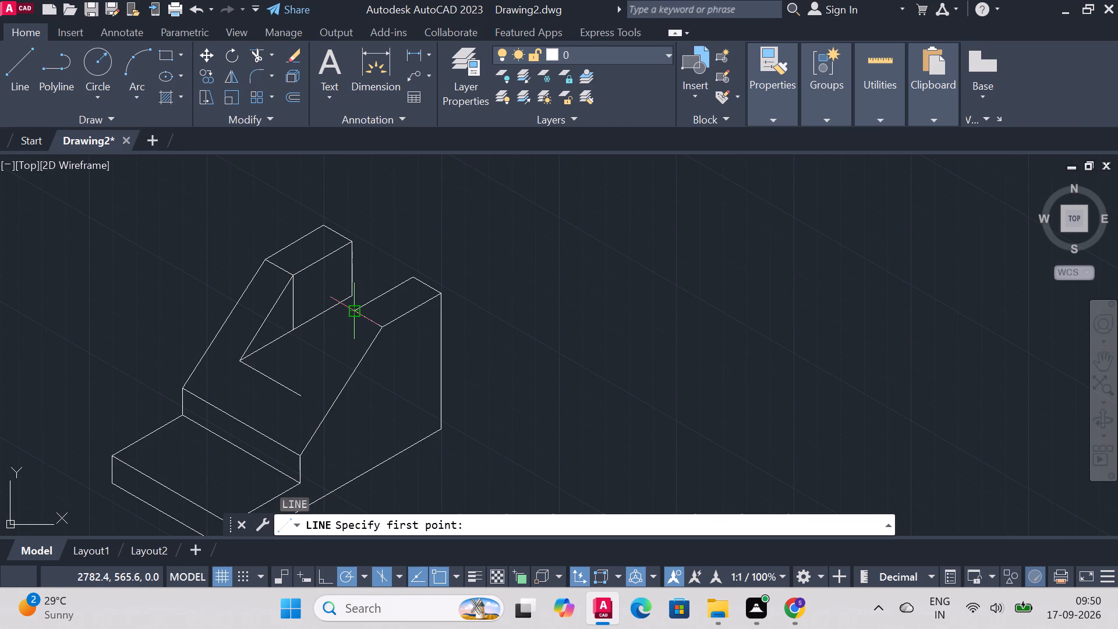
{"action": "left_click", "coordinate": [353, 314]}
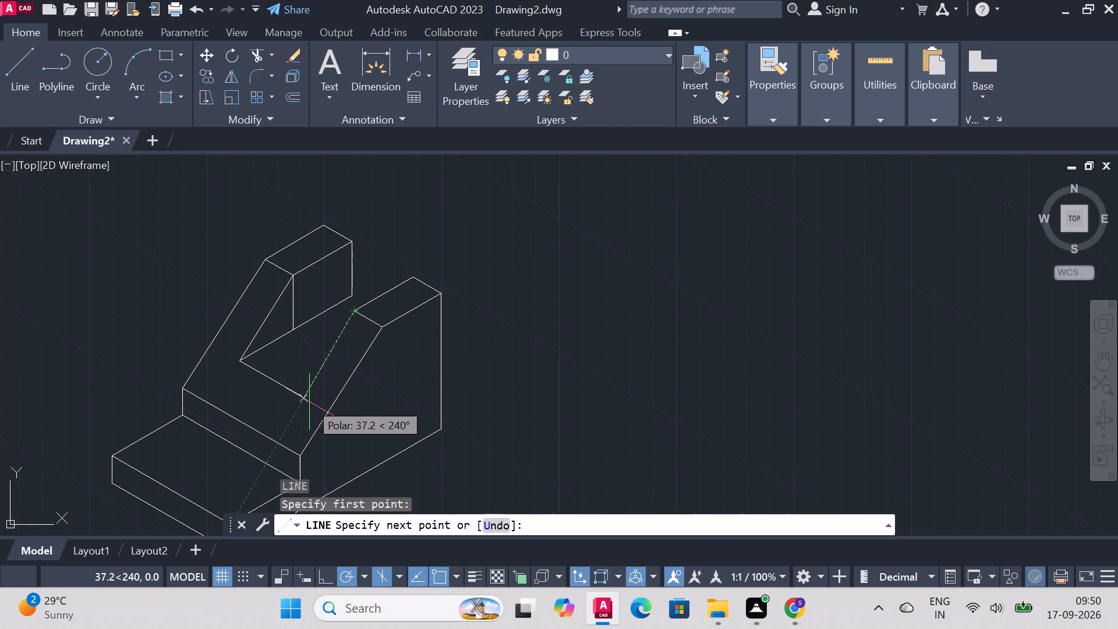
{"action": "left_click", "coordinate": [309, 402]}
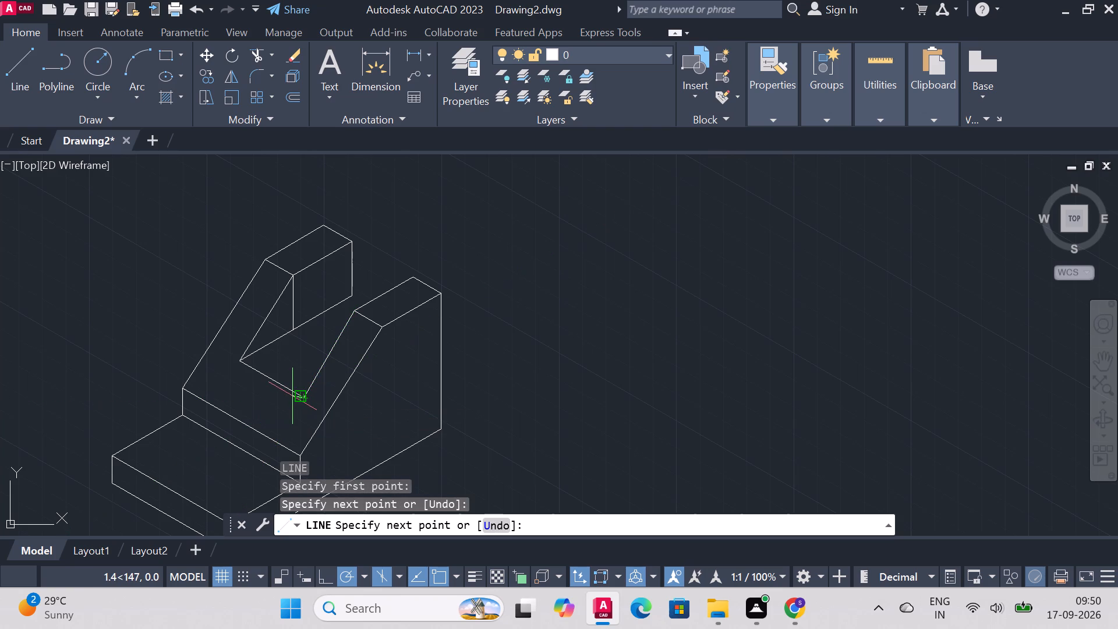
{"action": "key", "text": "Escape"}
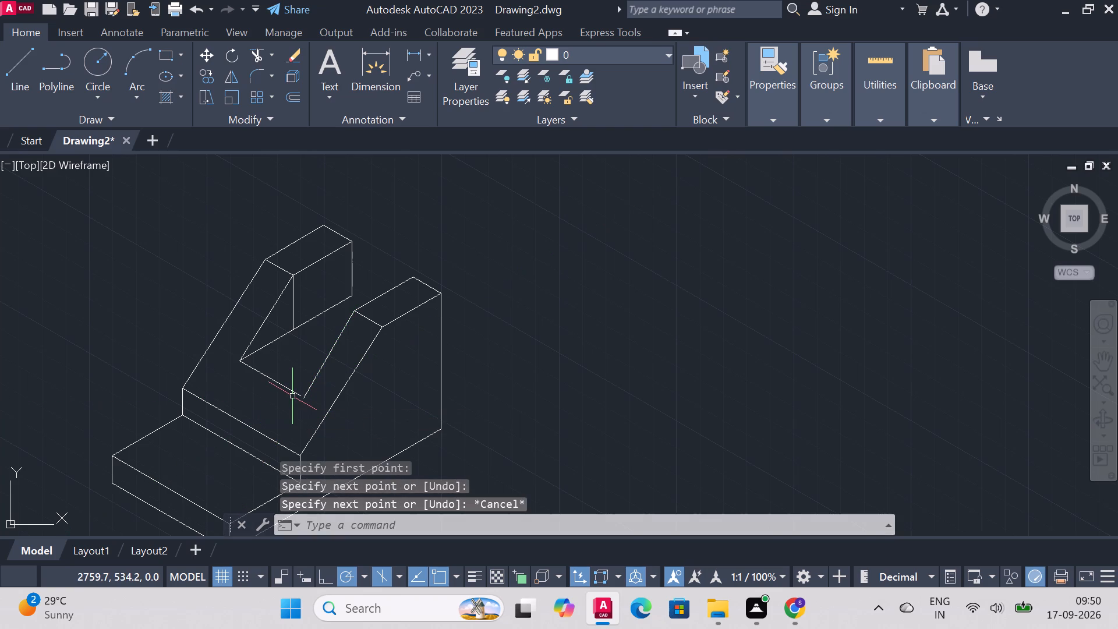
Replace the recess floor's short front edge with a line about 27 units at 330°, ending at the near rib's inner sloping edge.
{"action": "type", "text": "trim"}
{"action": "key", "text": "Return"}
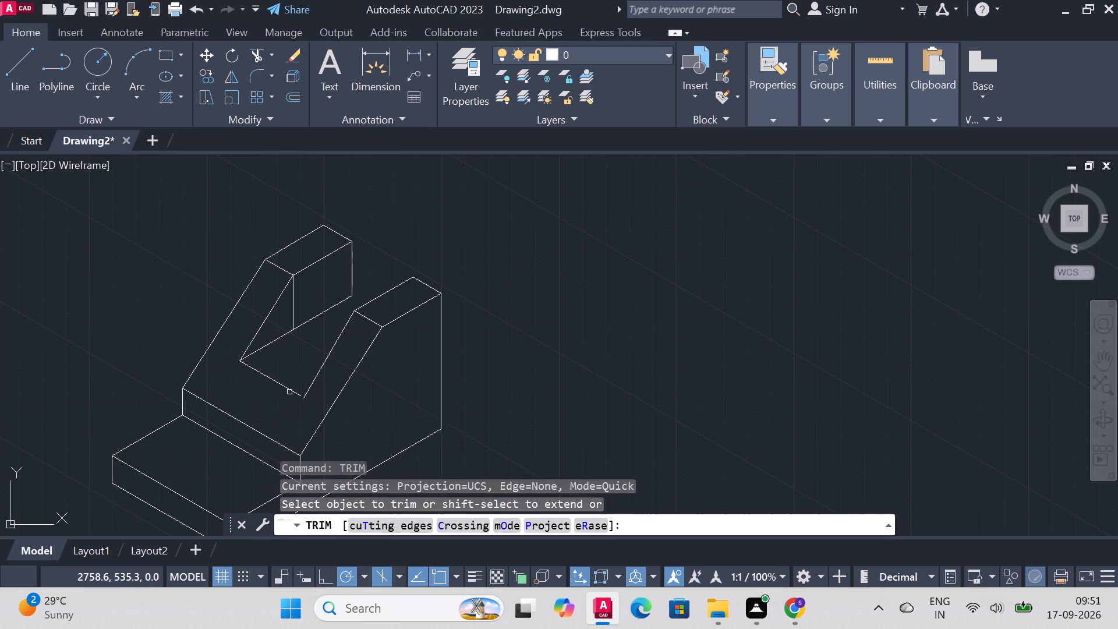
{"action": "left_click", "coordinate": [290, 391]}
{"action": "key", "text": "Escape"}
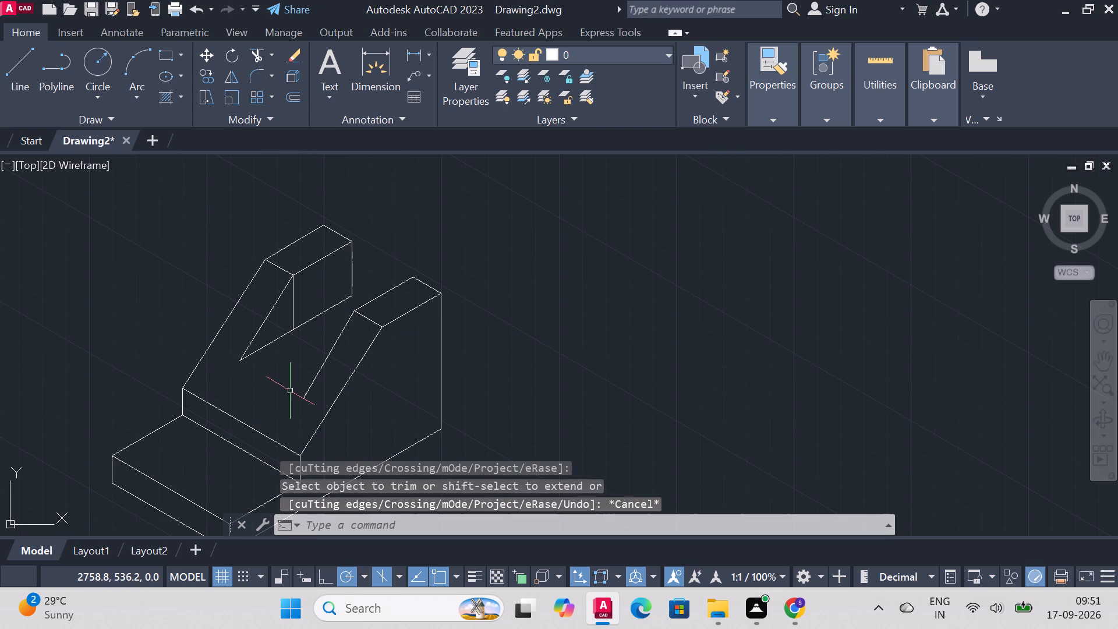
{"action": "key", "text": "l"}
{"action": "key", "text": "Return"}
{"action": "left_click", "coordinate": [241, 361]}
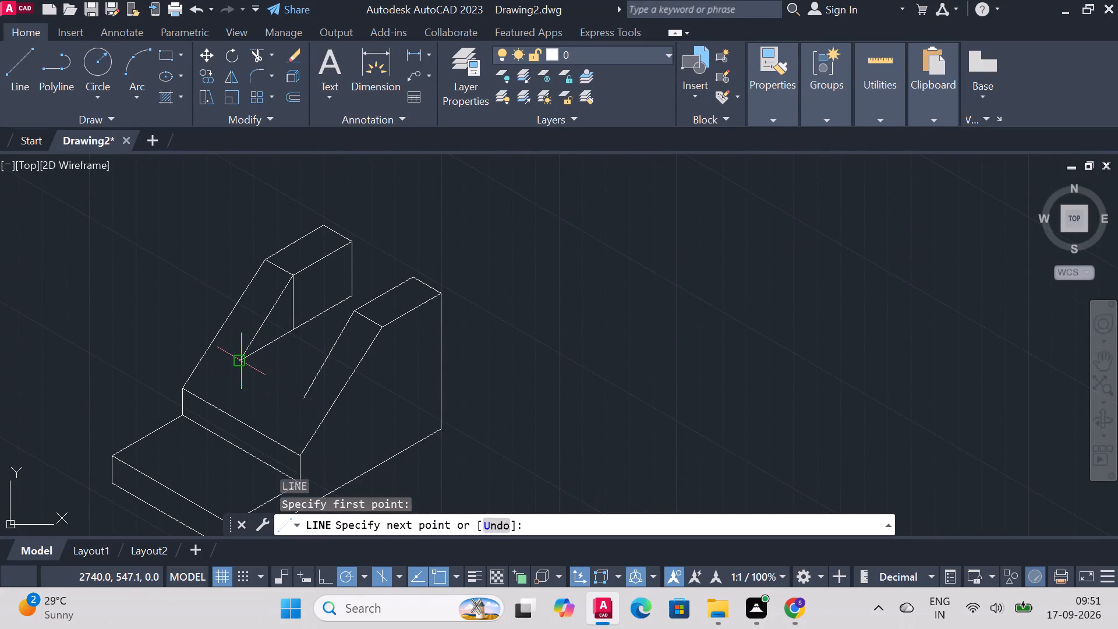
{"action": "left_click", "coordinate": [308, 402]}
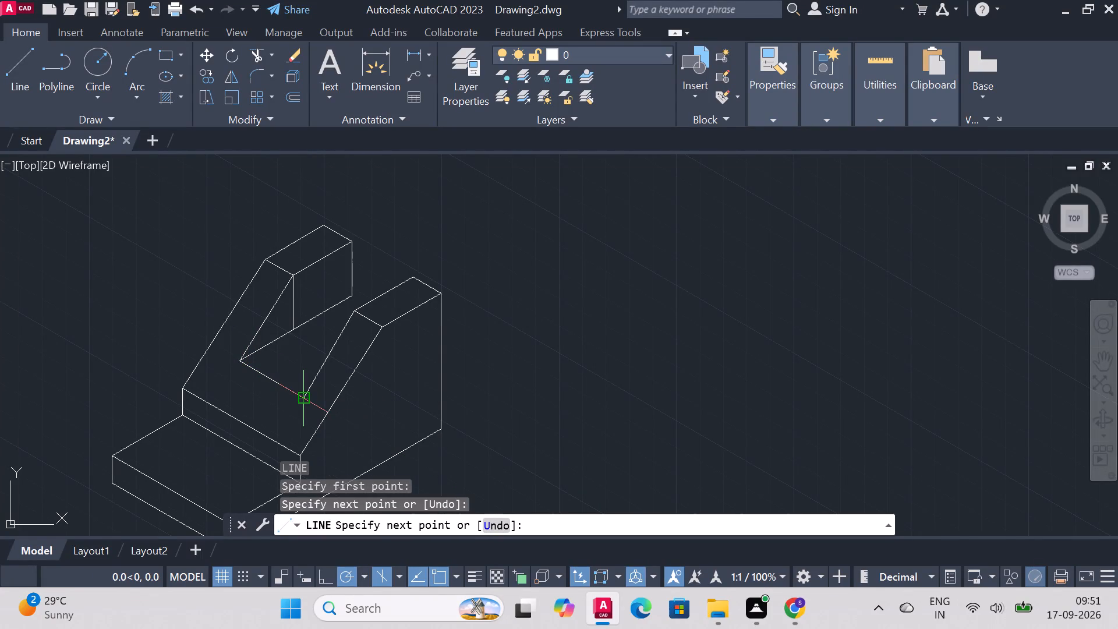
{"action": "key", "text": "Escape"}
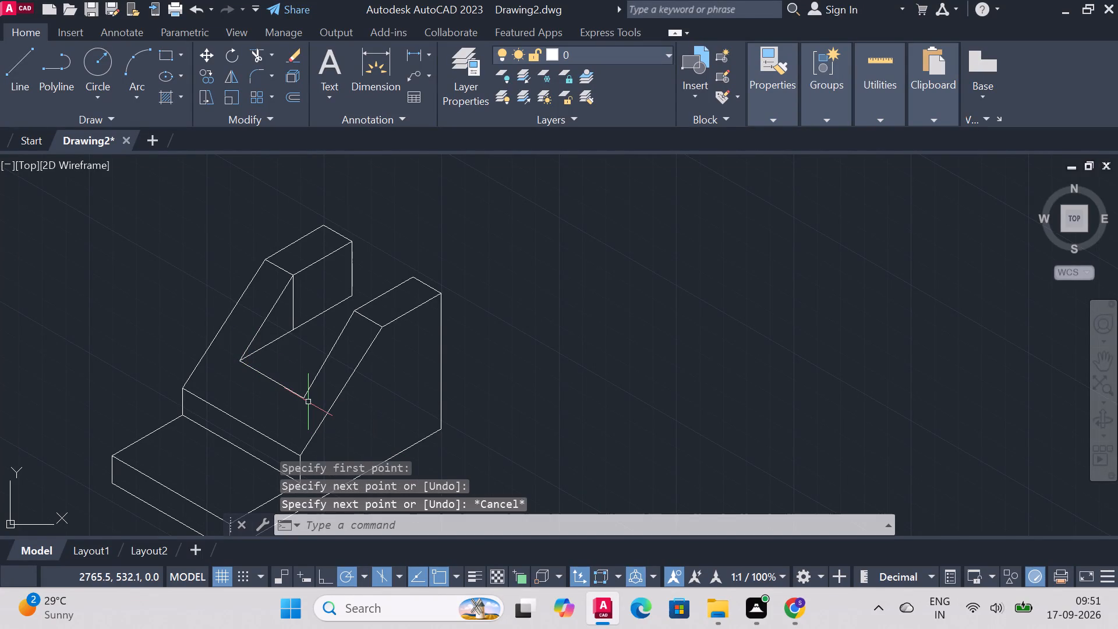
Trim away the vertical line below the far rib top's front inner corner.
{"action": "type", "text": "trim"}
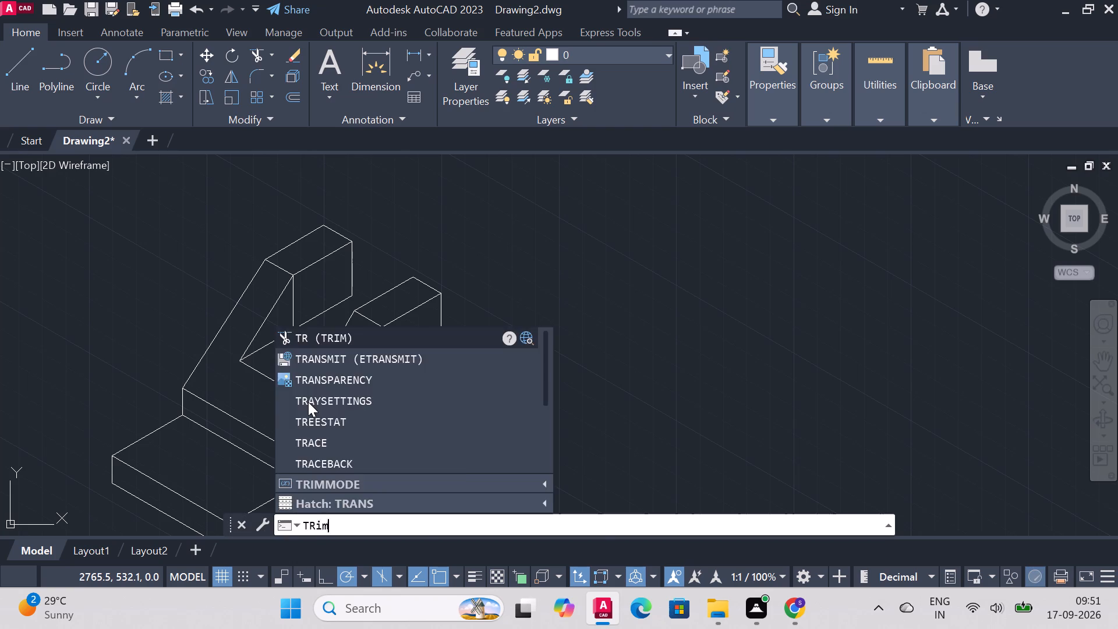
{"action": "key", "text": "Return"}
{"action": "left_click", "coordinate": [295, 313]}
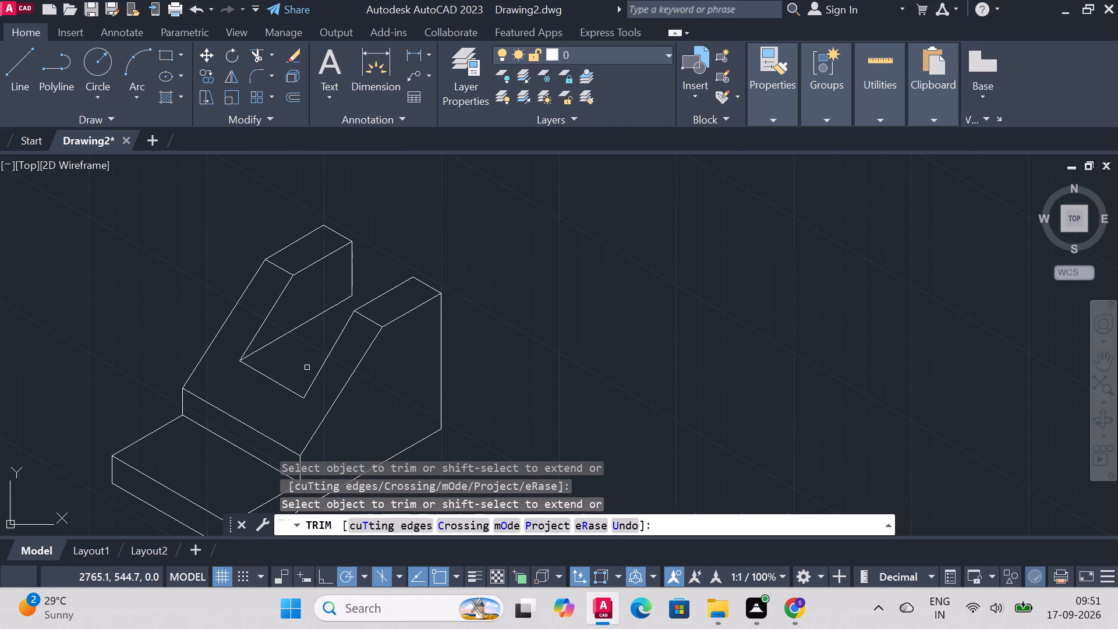
{"action": "key", "text": "Escape"}
Draw the short rear recess floor edge from the far rib's lower rear inner corner to the near rib's top inner edge.
{"action": "key", "text": "l"}
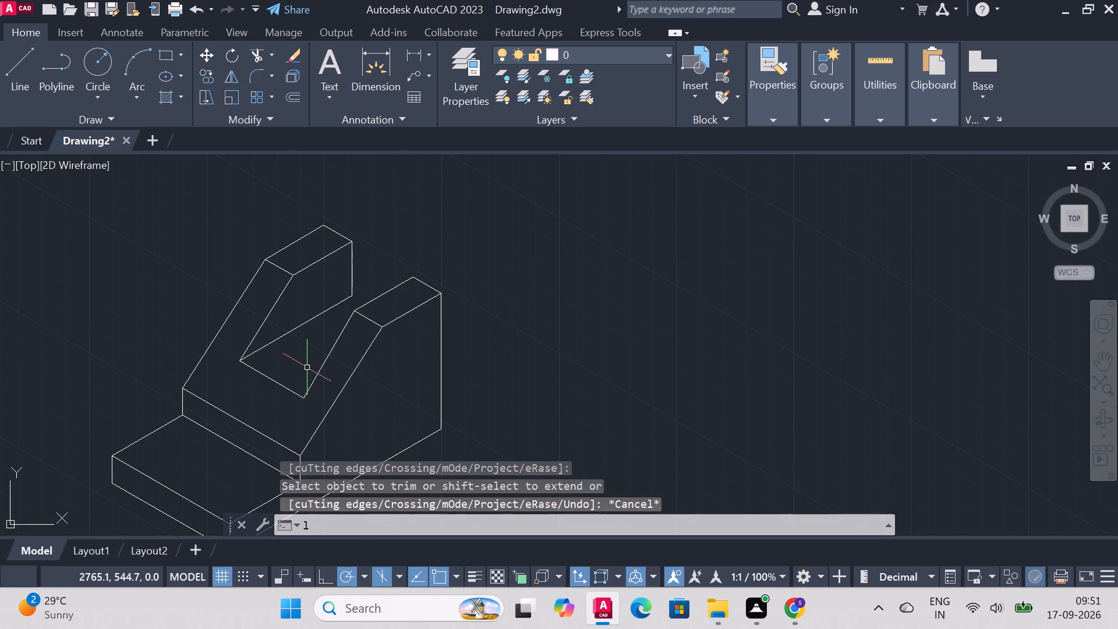
{"action": "key", "text": "Return"}
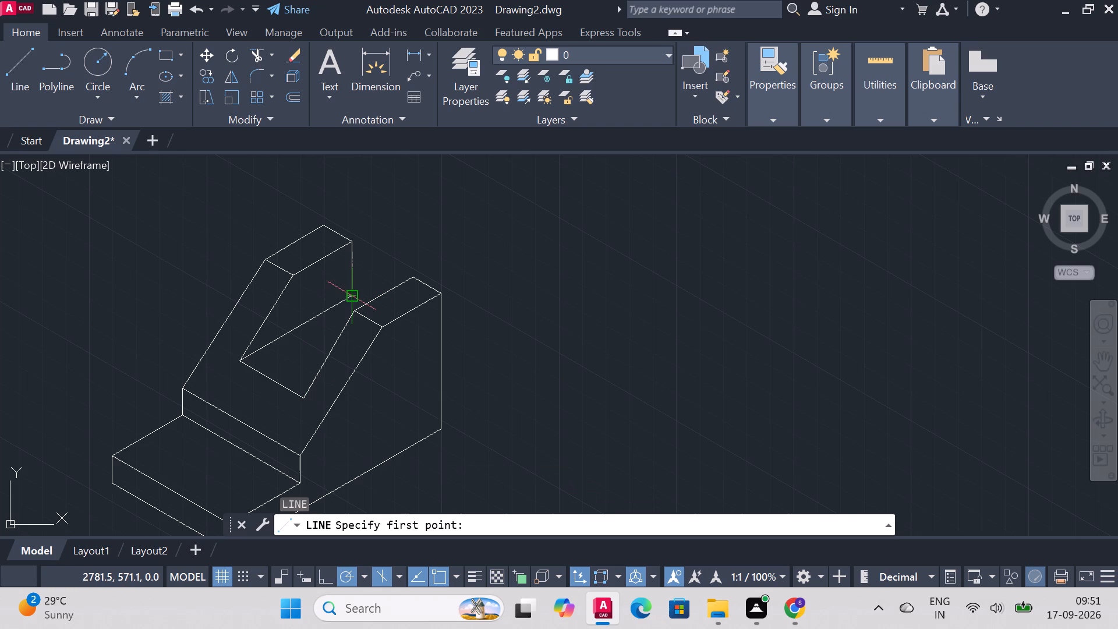
{"action": "left_click", "coordinate": [354, 299]}
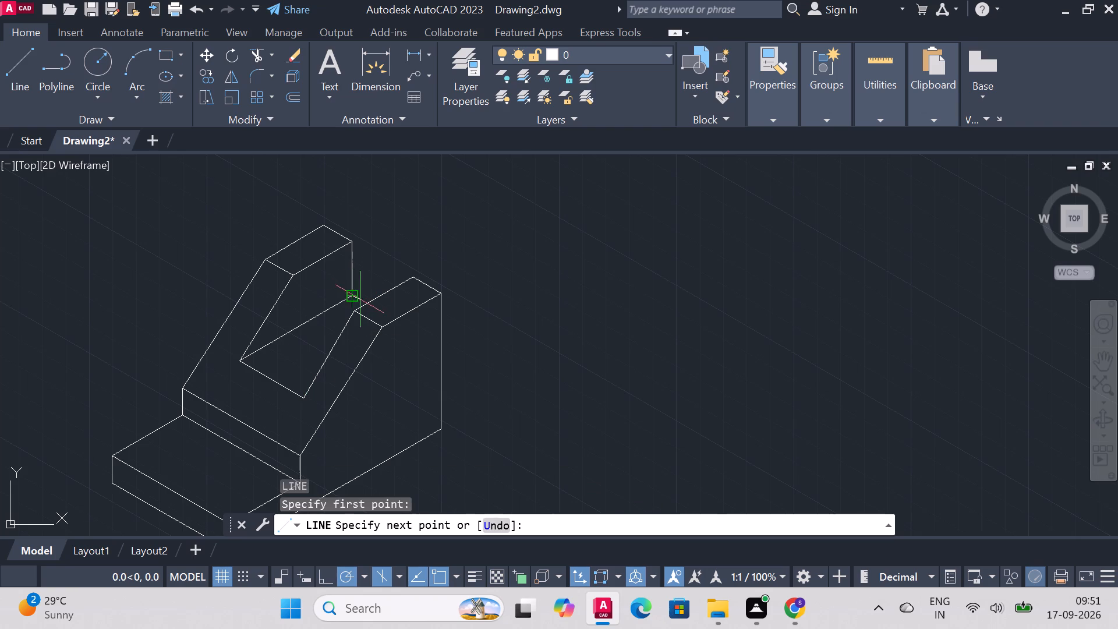
{"action": "left_click", "coordinate": [367, 303]}
{"action": "key", "text": "Escape"}
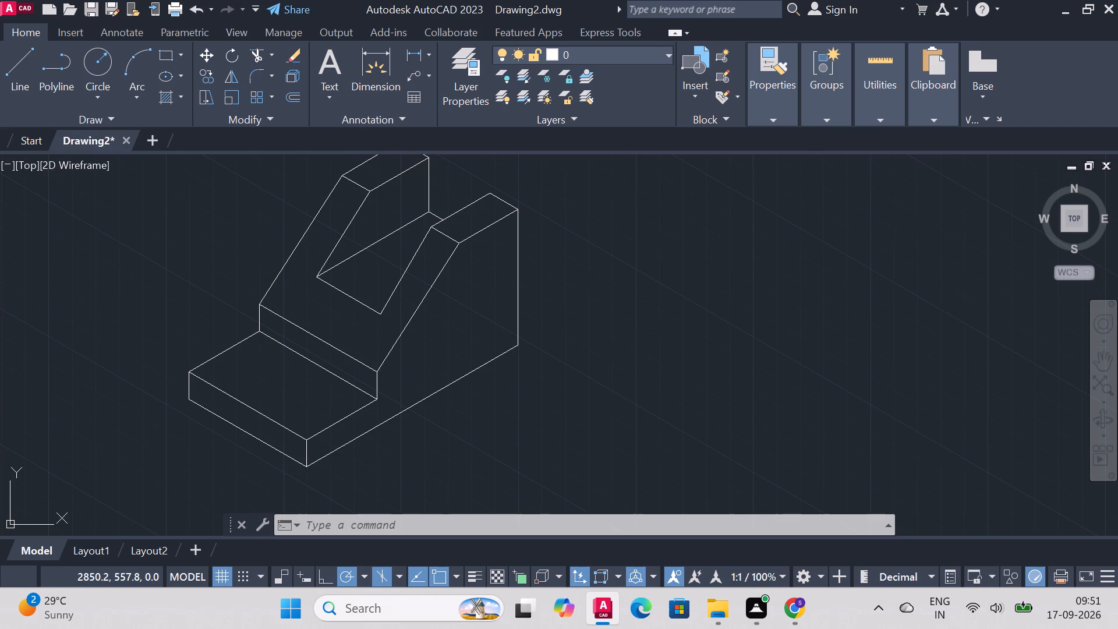
Draw a 25-unit line at 210° along the bottom edge from the near side face's lower rear corner.
{"action": "key", "text": "l"}
{"action": "key", "text": "Return"}
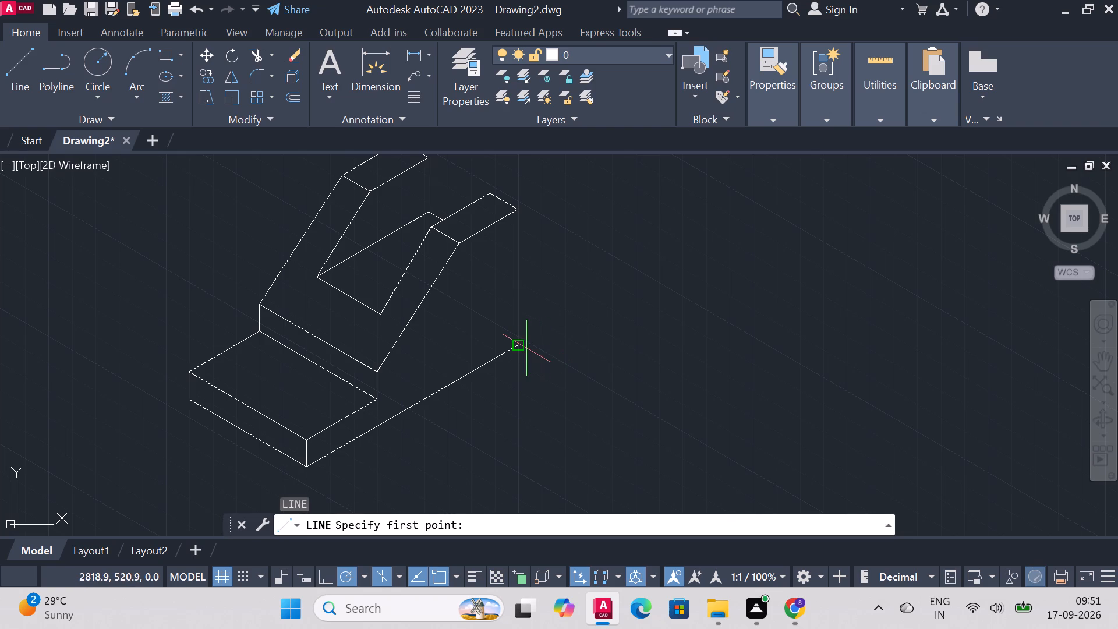
{"action": "left_click", "coordinate": [519, 349]}
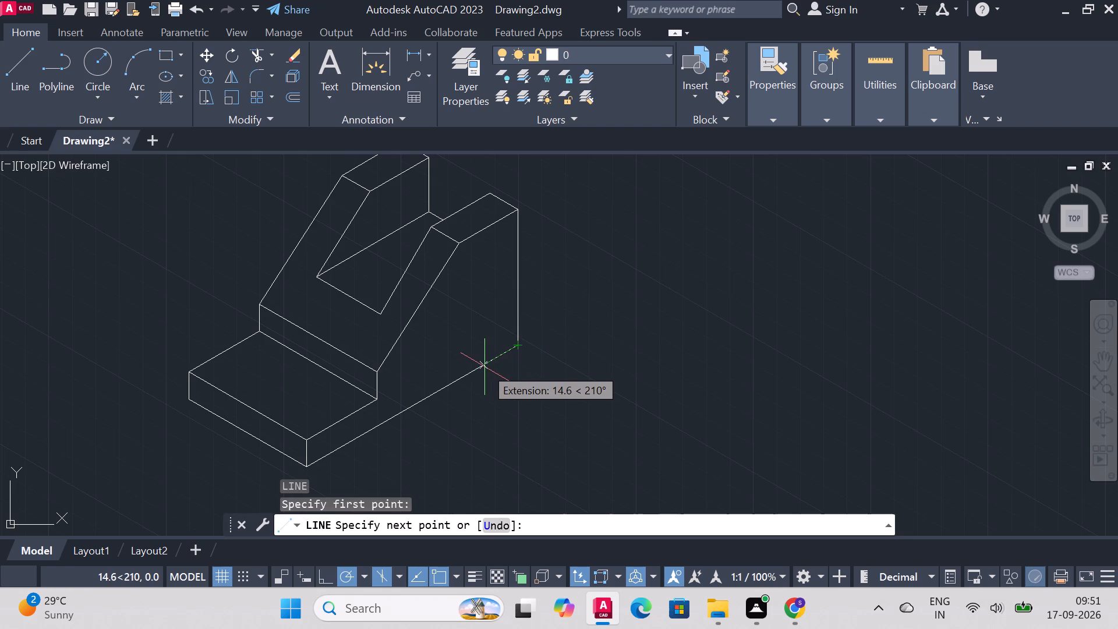
{"action": "type", "text": "25"}
{"action": "key", "text": "Return"}
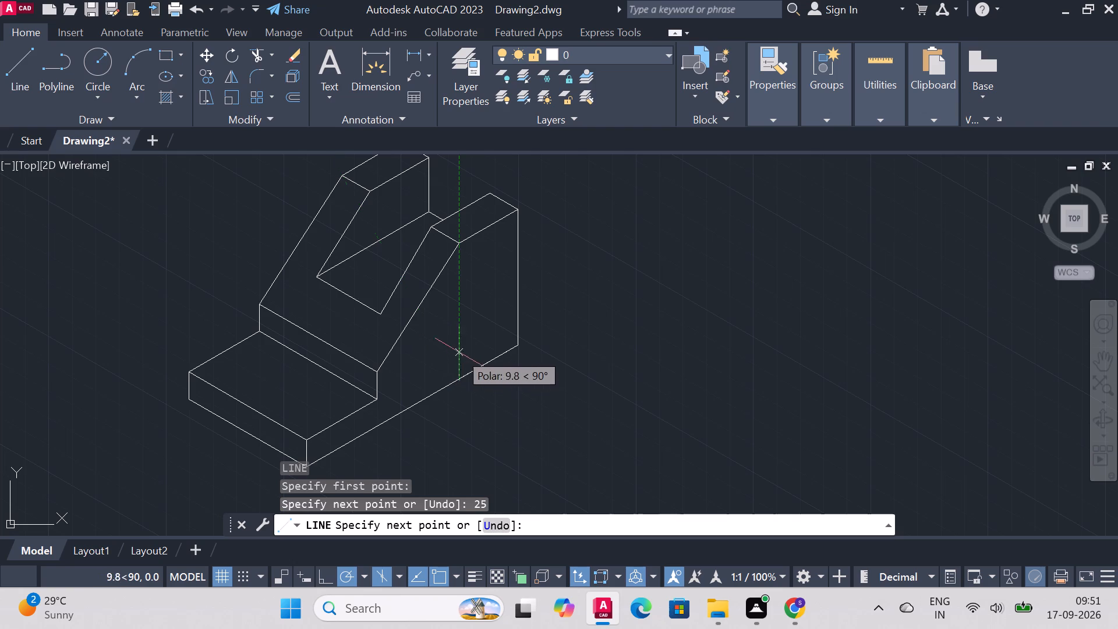
{"action": "key", "text": "Escape"}
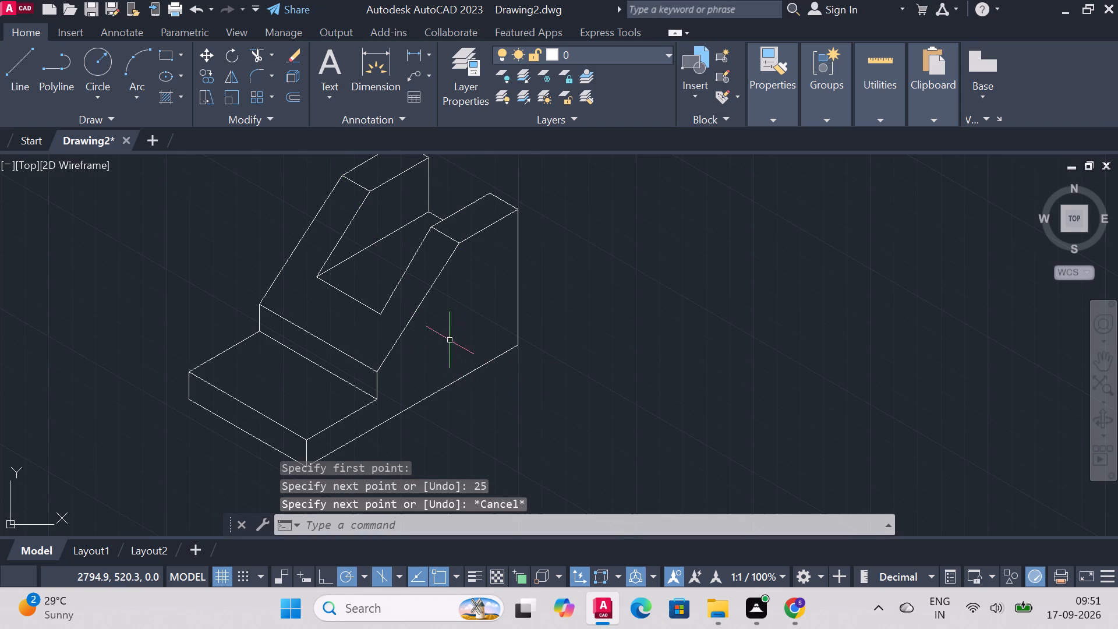
Draw an isocircle of radius 20 on the right isoplane, centred at the front end of the 25-unit line.
{"action": "type", "text": "el"}
{"action": "key", "text": "Return"}
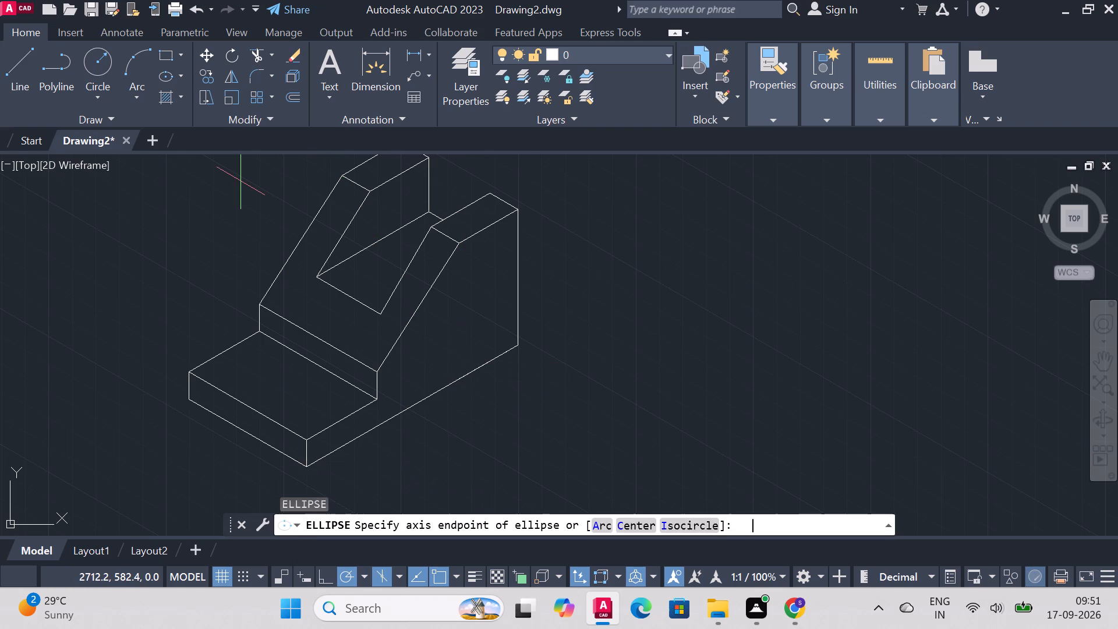
{"action": "type", "text": "iso"}
{"action": "key", "text": "Return"}
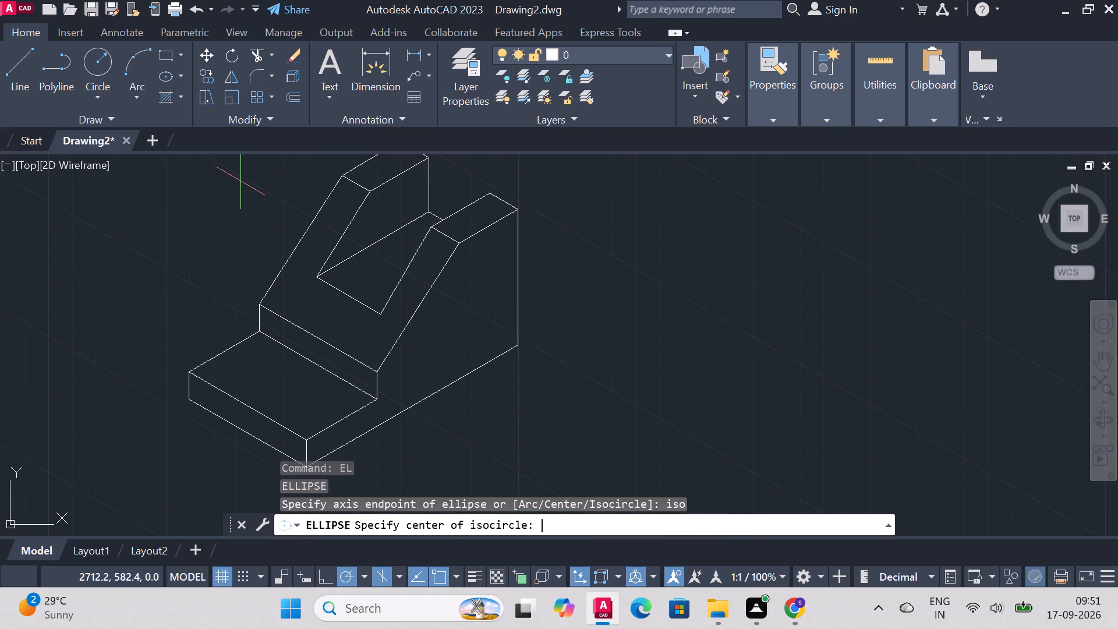
{"action": "left_click", "coordinate": [459, 377]}
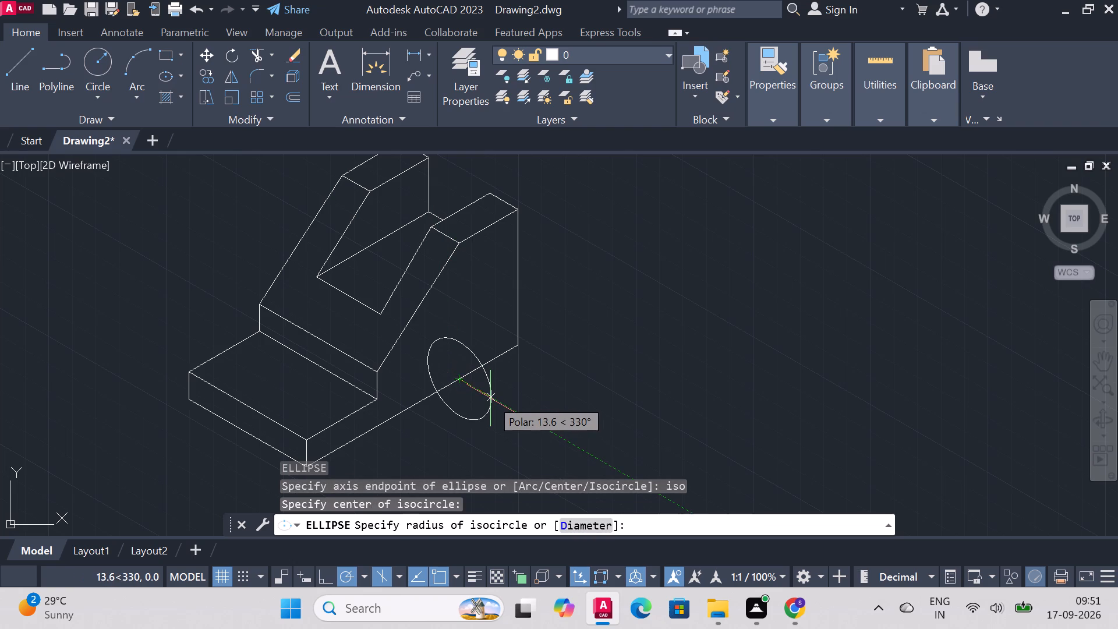
{"action": "key", "text": "F5"}
{"action": "key", "text": "F5"}
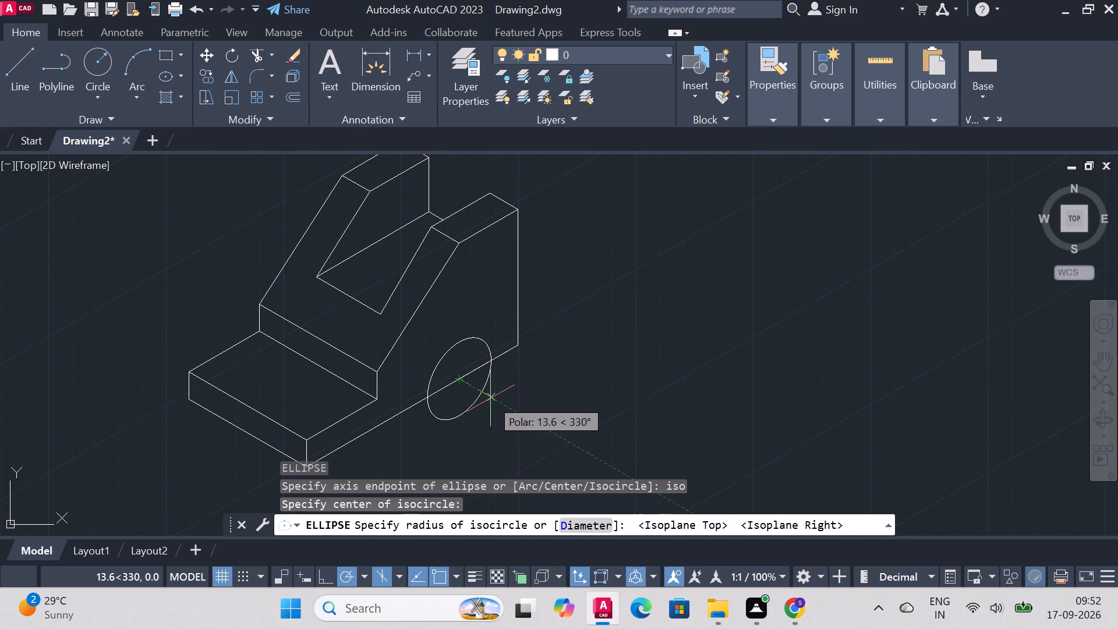
{"action": "key", "text": "r"}
{"action": "key", "text": "Return"}
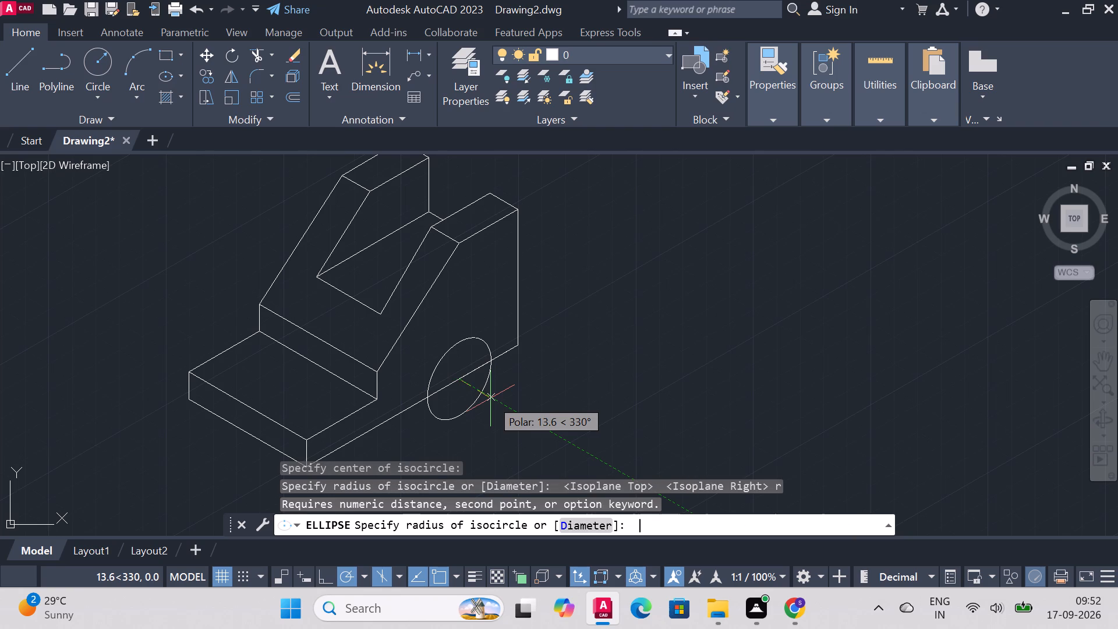
{"action": "type", "text": "20"}
{"action": "key", "text": "Return"}
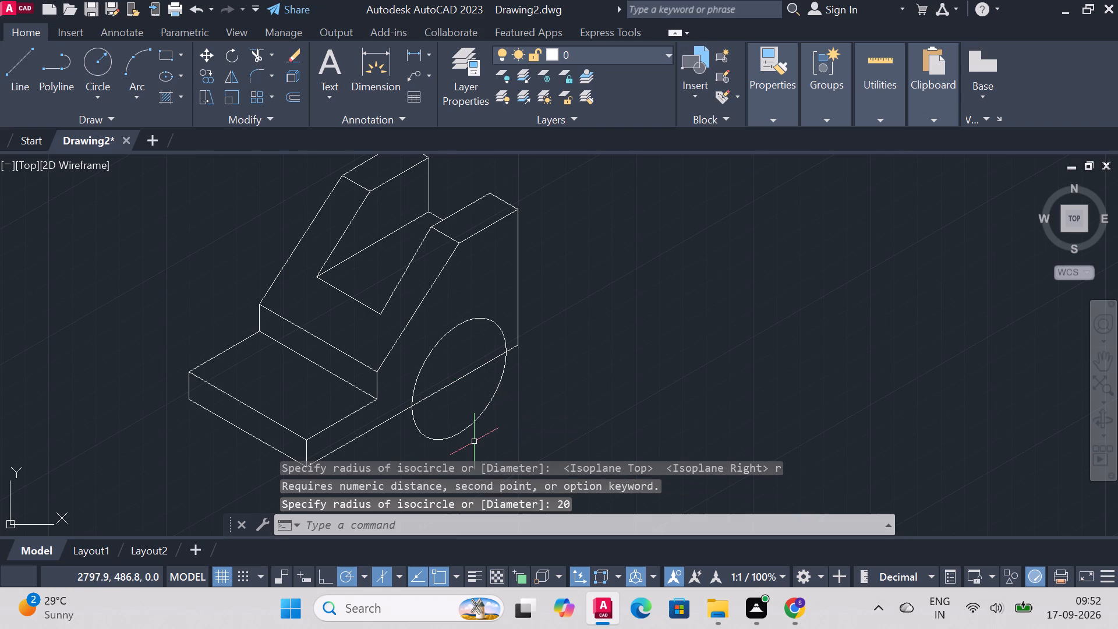
Trim the isocircle's lower half and the bottom edge lines inside it to form the semicircular cut-out.
{"action": "type", "text": "te"}
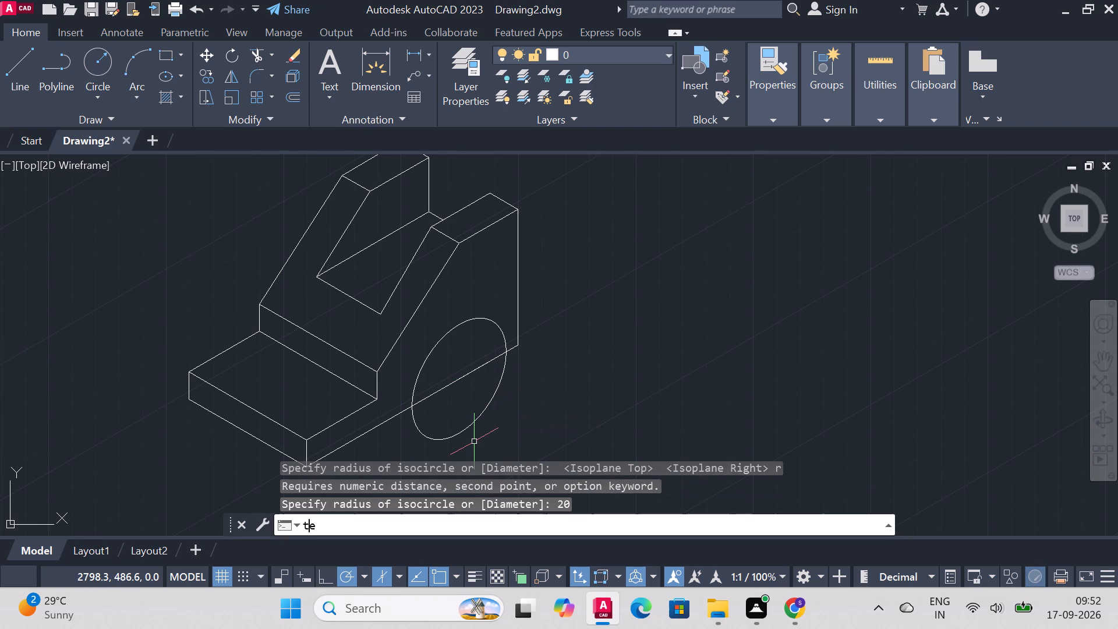
{"action": "key", "text": "BackSpace"}
{"action": "type", "text": "rim"}
{"action": "key", "text": "Return"}
{"action": "left_click", "coordinate": [466, 430]}
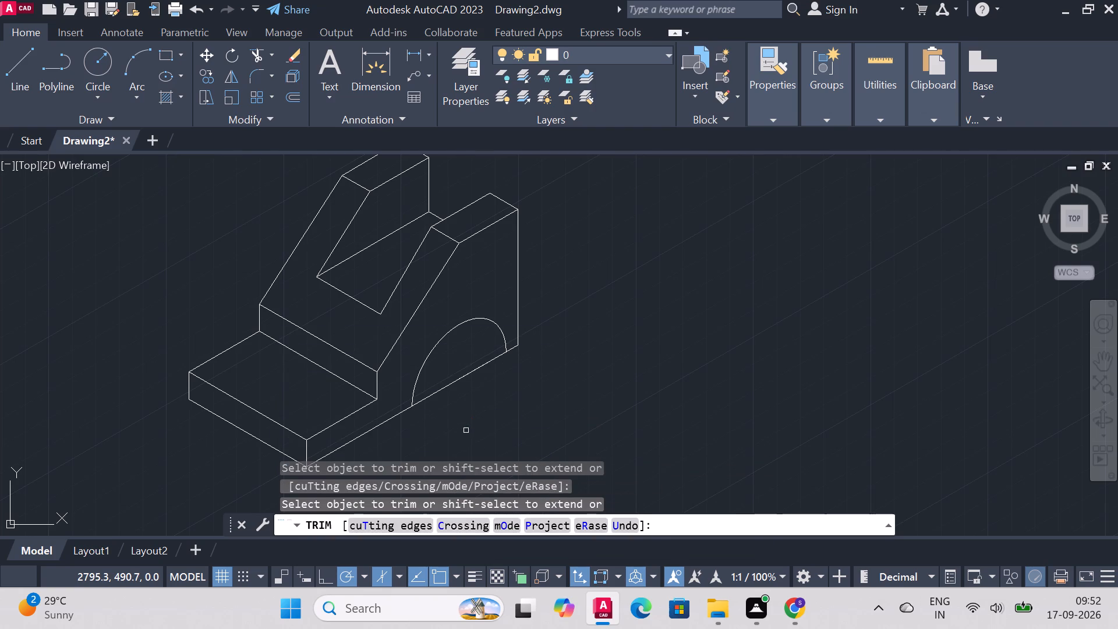
{"action": "left_click", "coordinate": [449, 383]}
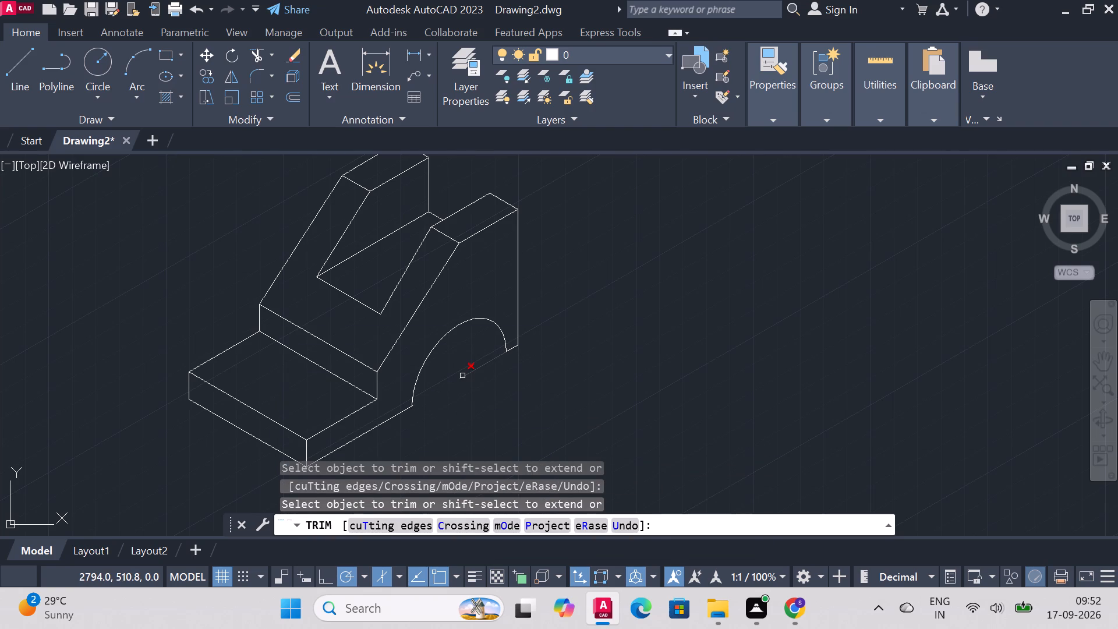
{"action": "left_click", "coordinate": [464, 376]}
{"action": "key", "text": "Escape"}
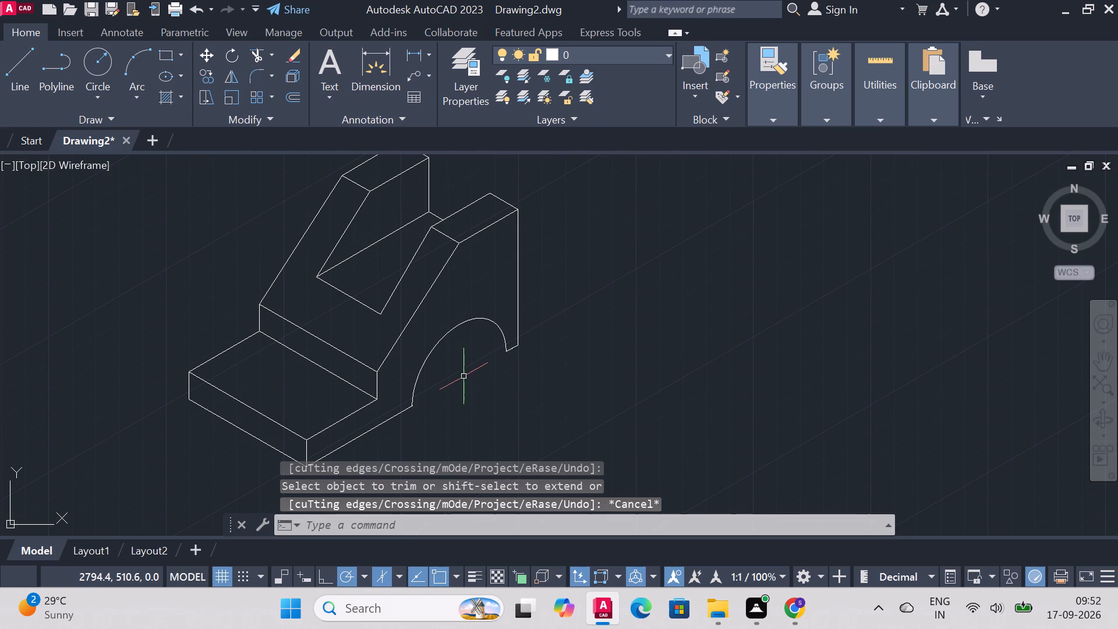
Draw the cut-out's inner depth edge from the arc's rear end at 150° up to the arc, about 19 units long.
{"action": "key", "text": "l"}
{"action": "key", "text": "Return"}
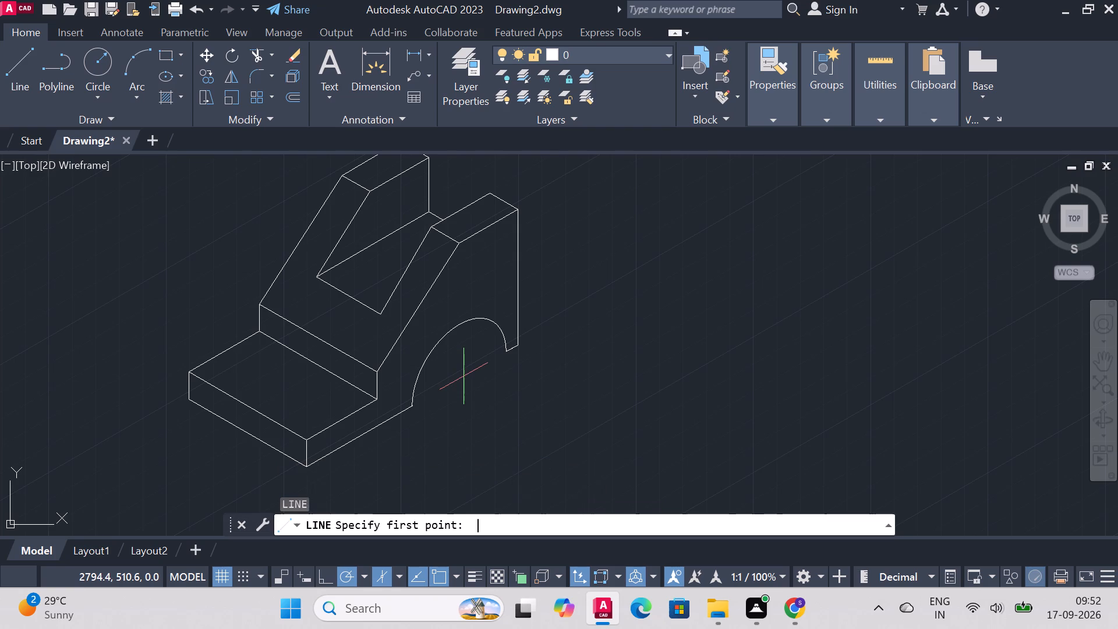
{"action": "left_click", "coordinate": [505, 354]}
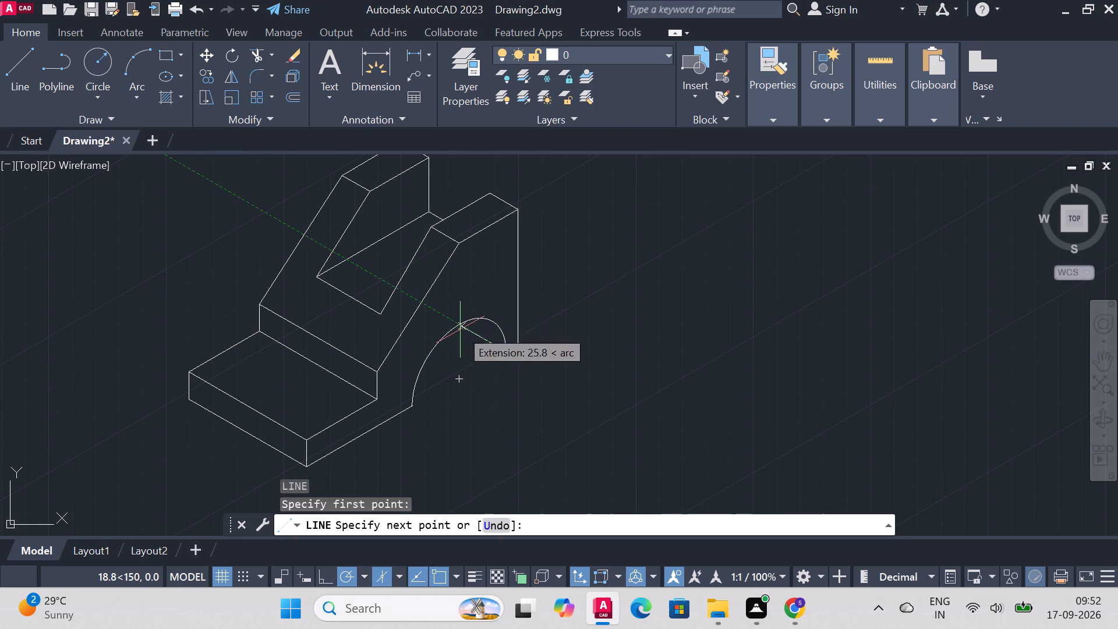
{"action": "left_click", "coordinate": [460, 330]}
{"action": "key", "text": "Escape"}
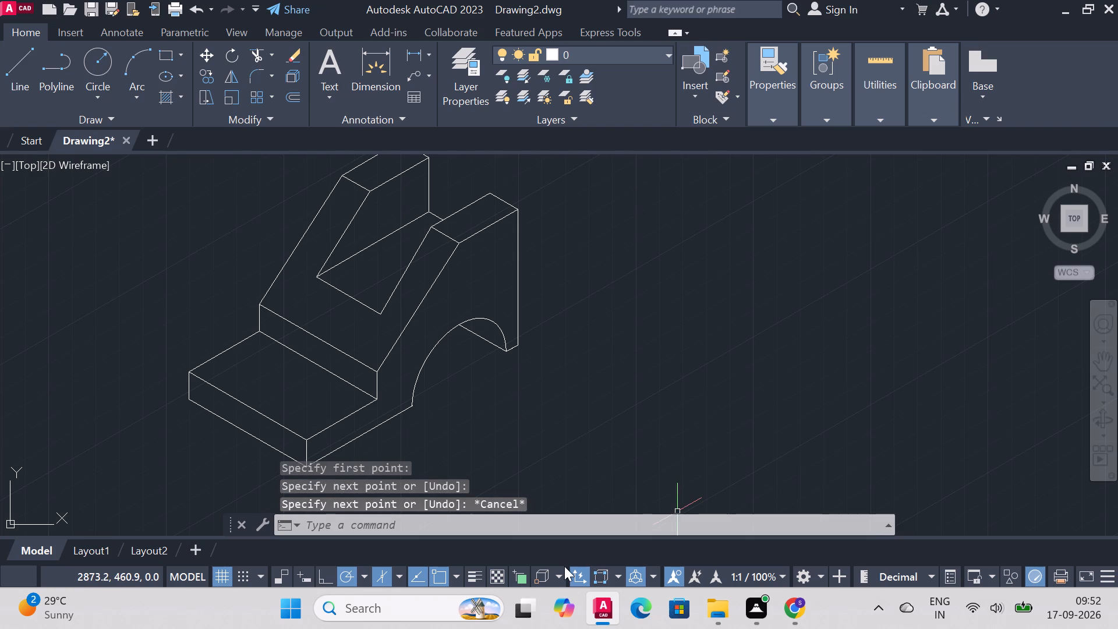
Draw a 15-unit line at 210° along the base plate's near top edge from the foot of the step.
{"action": "key", "text": "l"}
{"action": "key", "text": "Return"}
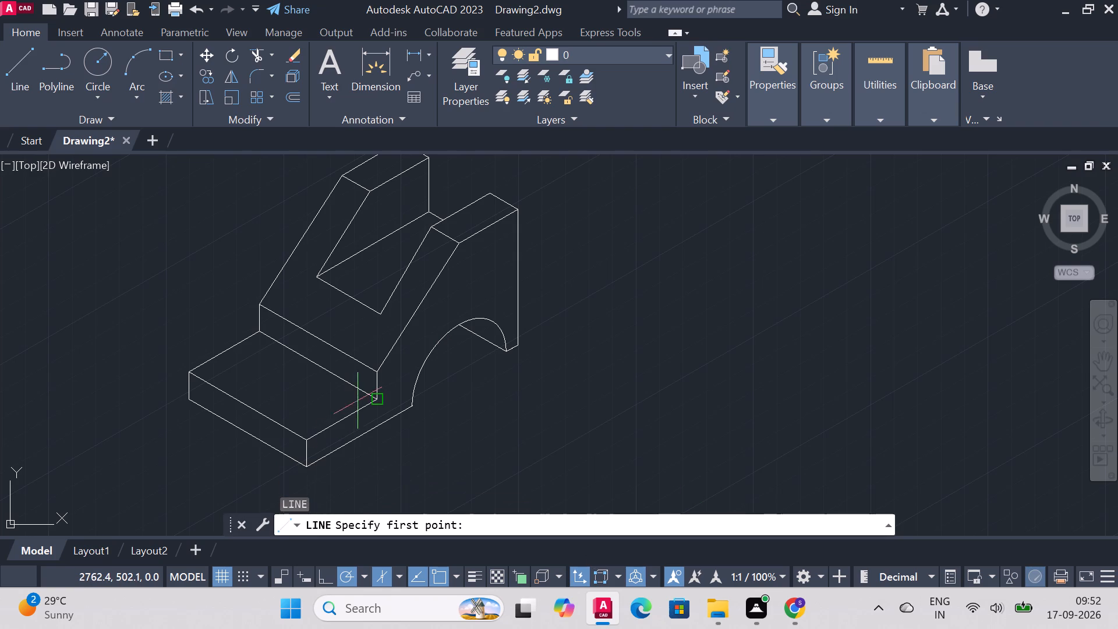
{"action": "left_click", "coordinate": [379, 400]}
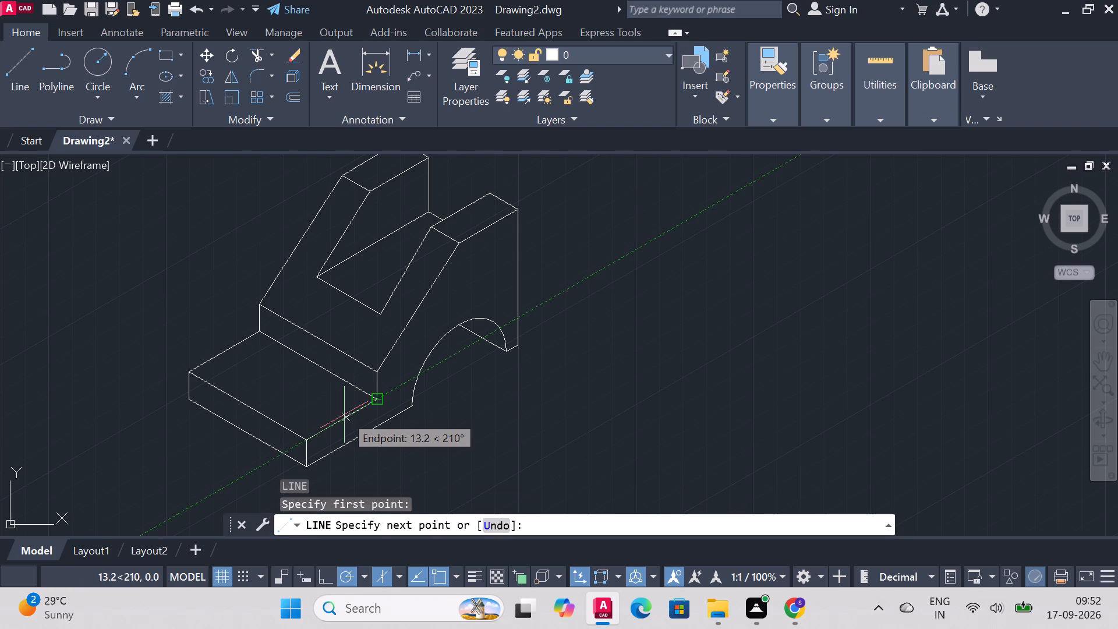
{"action": "key", "text": "1"}
{"action": "key", "text": "5"}
{"action": "key", "text": "Return"}
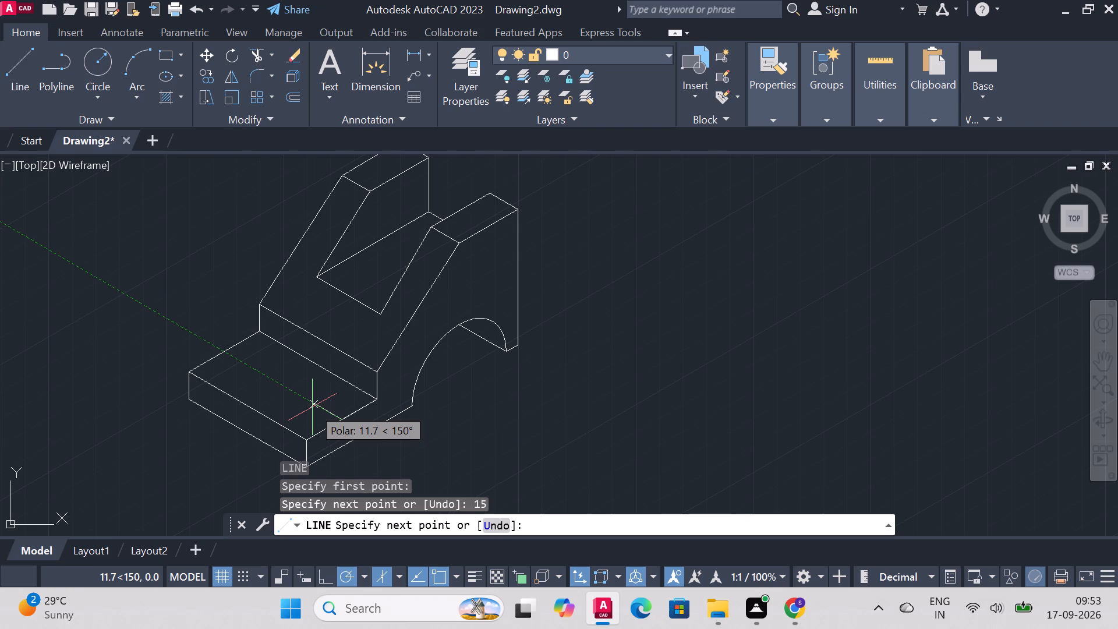
{"action": "key", "text": "Escape"}
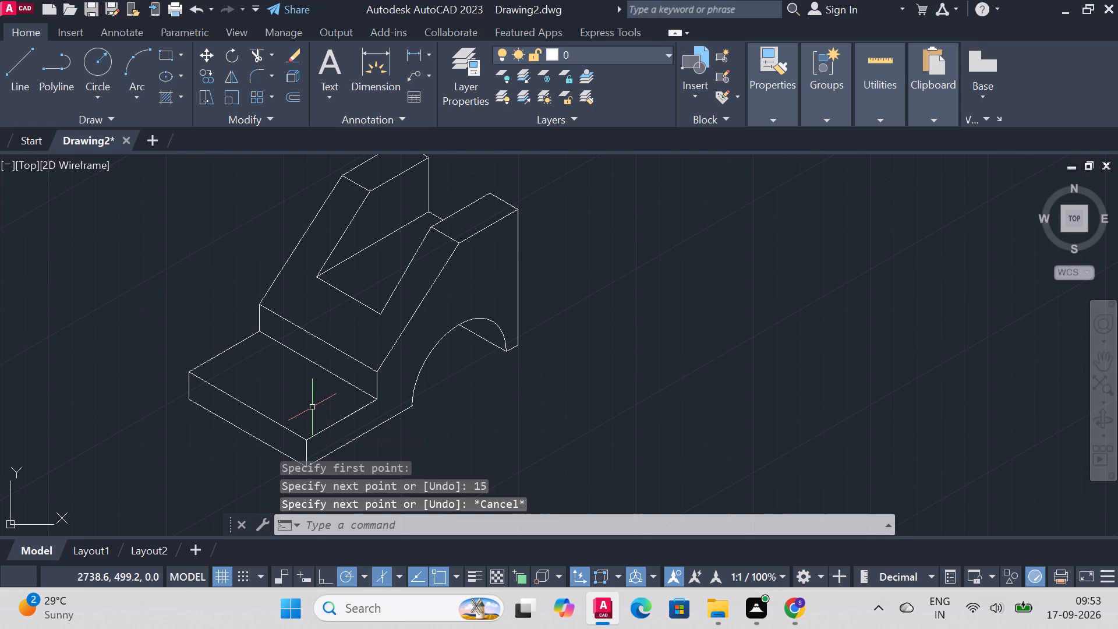
Draw a line at 150° across the base plate's top face from the 15-unit line's front end to the opposite edge.
{"action": "key", "text": "l"}
{"action": "key", "text": "Return"}
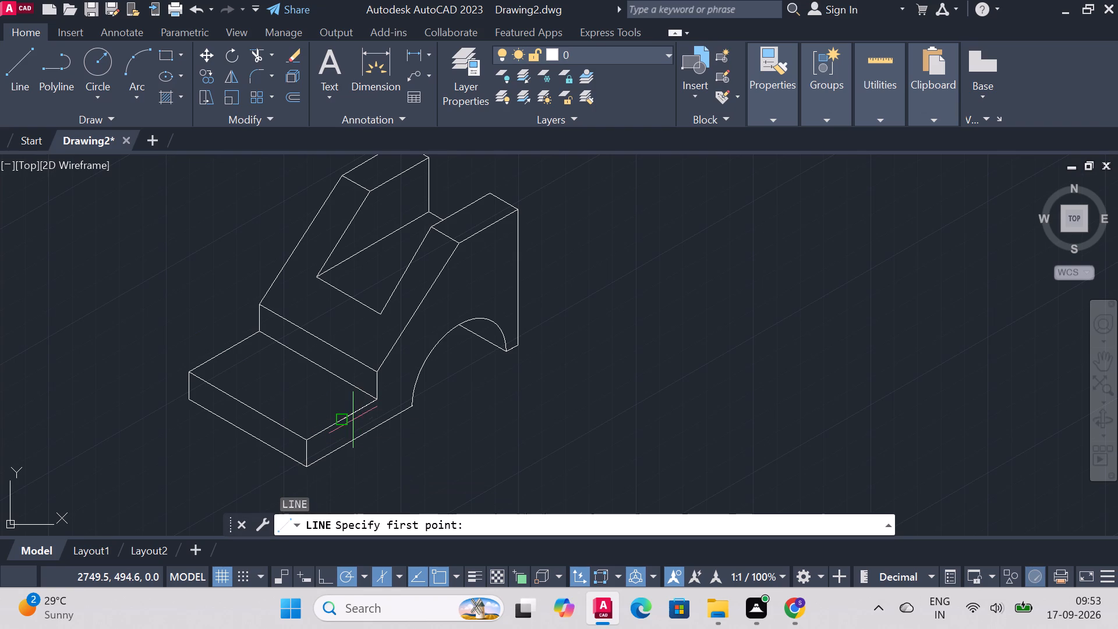
{"action": "left_click", "coordinate": [337, 418]}
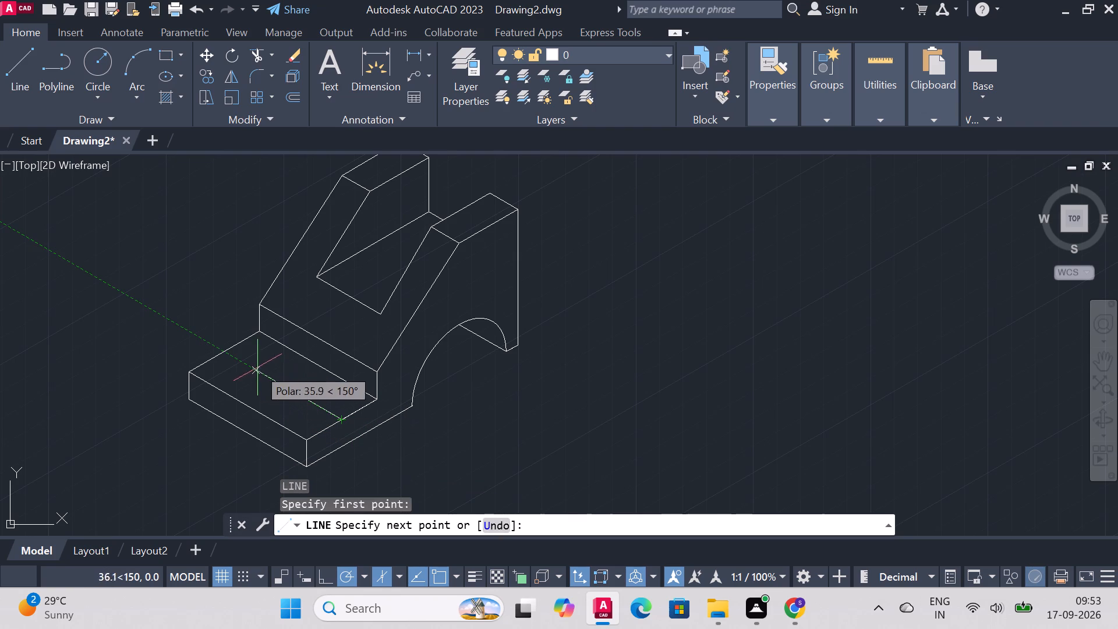
{"action": "left_click", "coordinate": [227, 349]}
{"action": "key", "text": "Escape"}
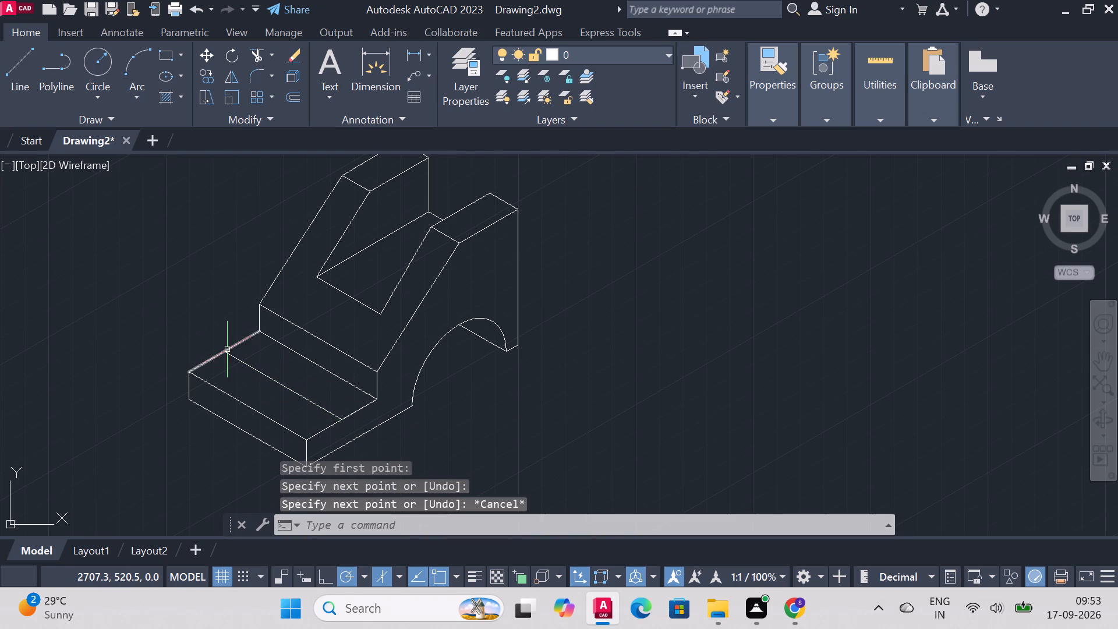
Trim the overlapping line segment on the base plate's near top edge between the step and the new cross line.
{"action": "type", "text": "trim"}
{"action": "key", "text": "Return"}
{"action": "left_click", "coordinate": [360, 408]}
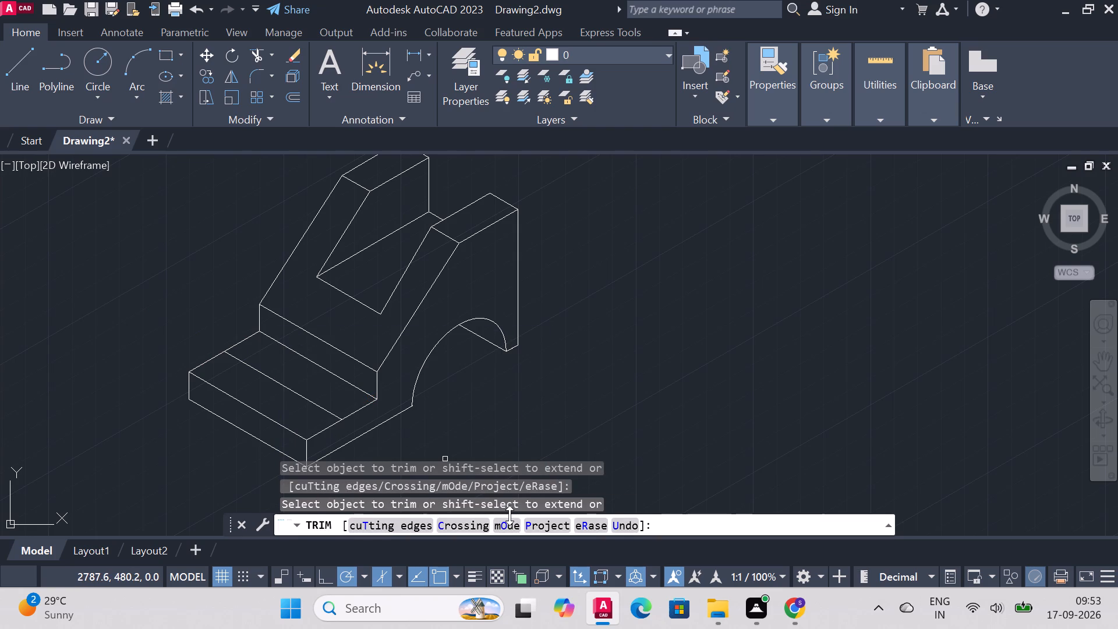
{"action": "key", "text": "Escape"}
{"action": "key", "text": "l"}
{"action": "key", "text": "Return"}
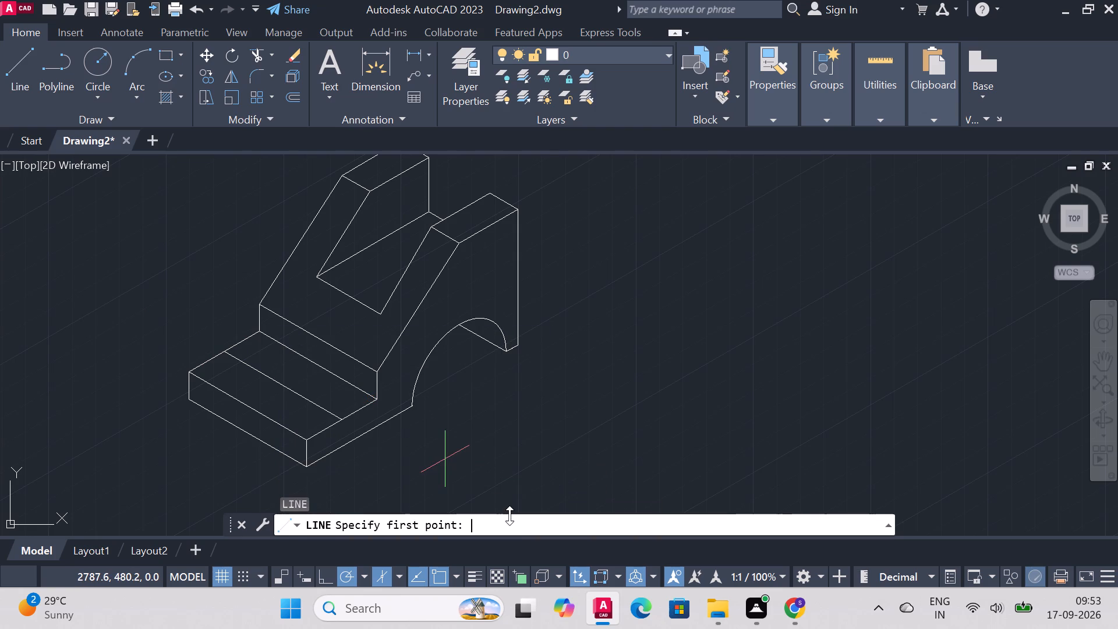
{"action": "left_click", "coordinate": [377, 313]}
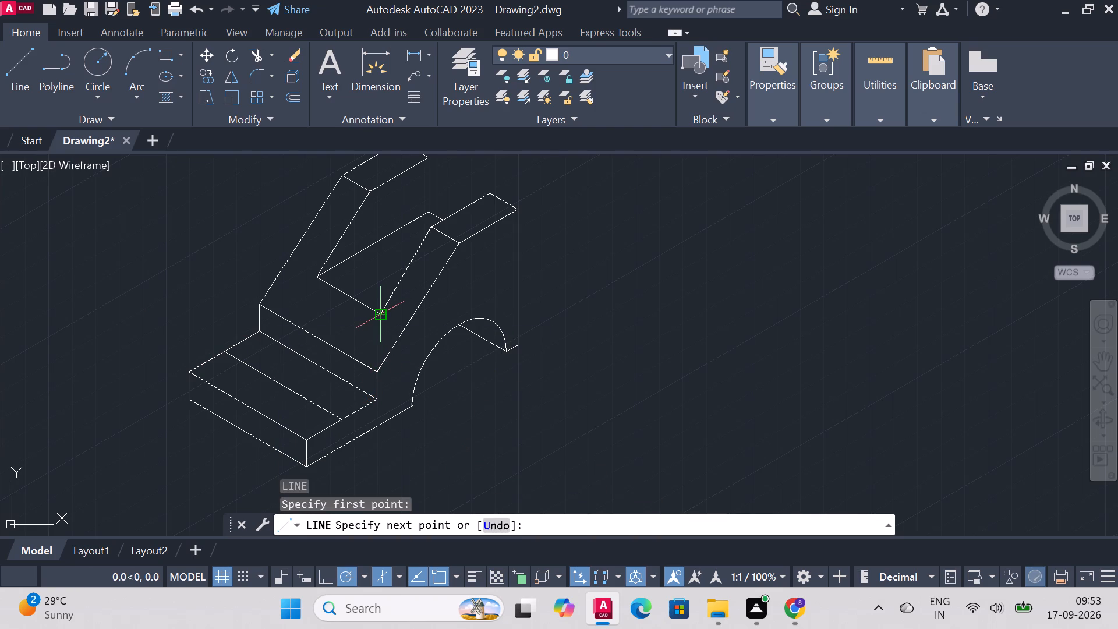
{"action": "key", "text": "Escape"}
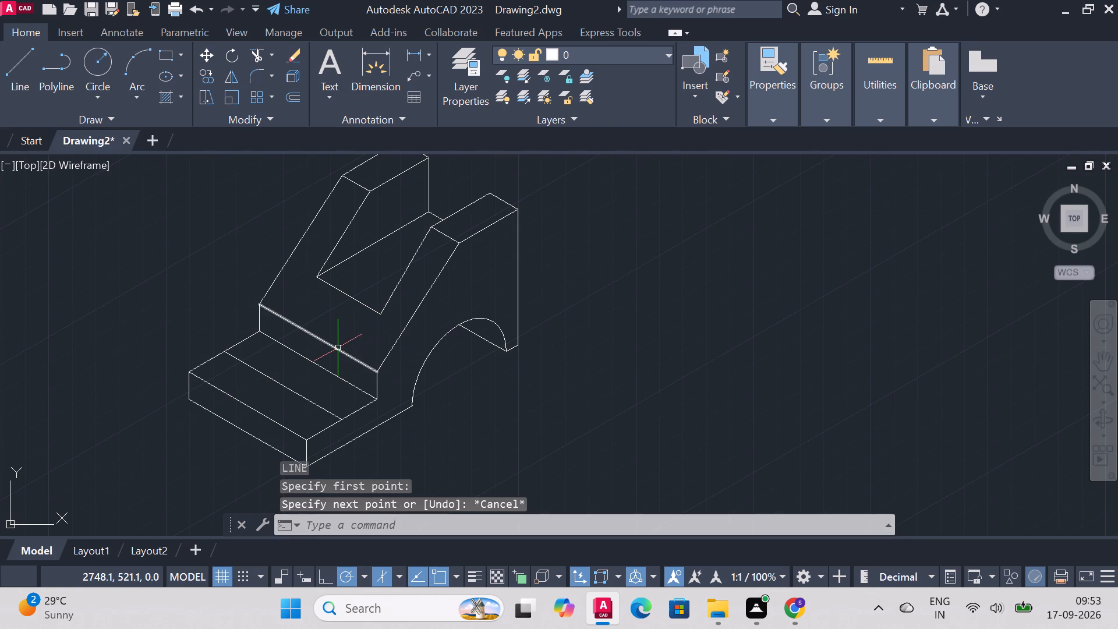
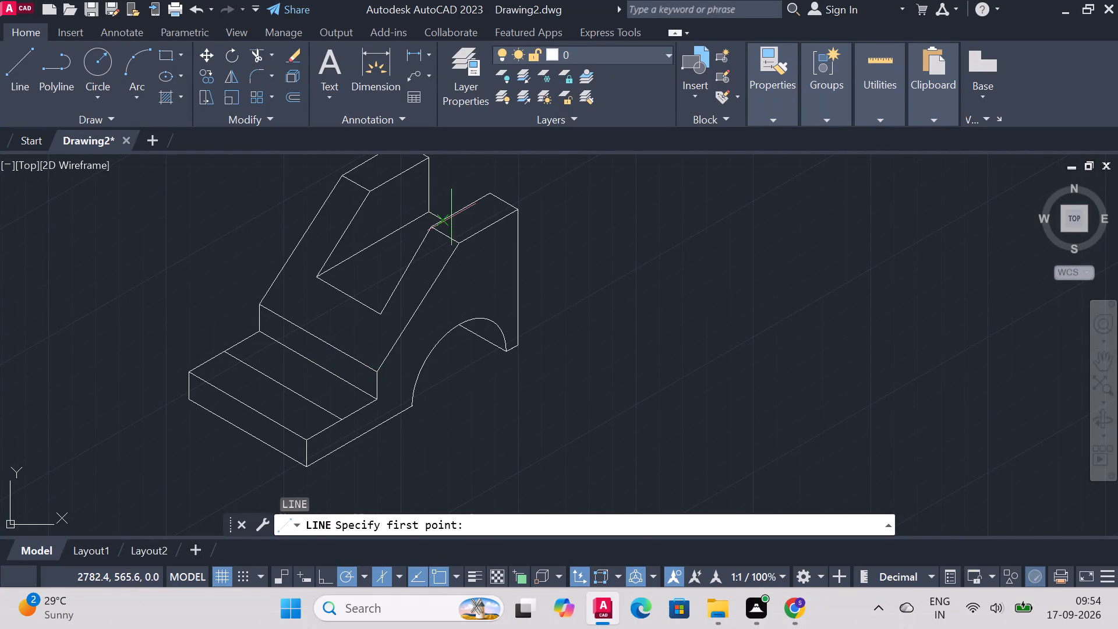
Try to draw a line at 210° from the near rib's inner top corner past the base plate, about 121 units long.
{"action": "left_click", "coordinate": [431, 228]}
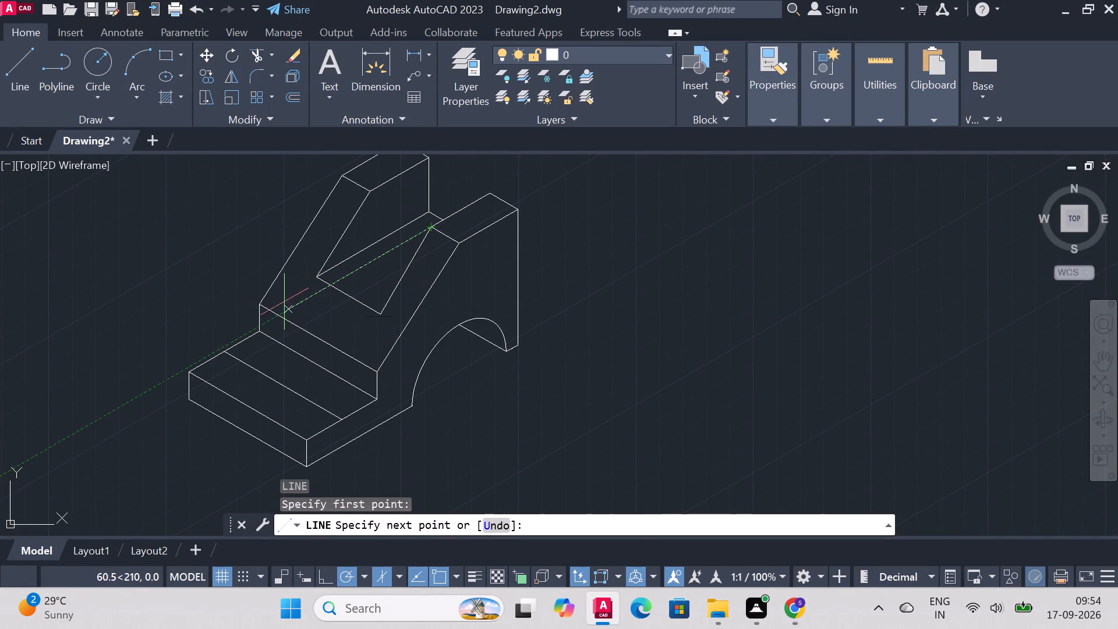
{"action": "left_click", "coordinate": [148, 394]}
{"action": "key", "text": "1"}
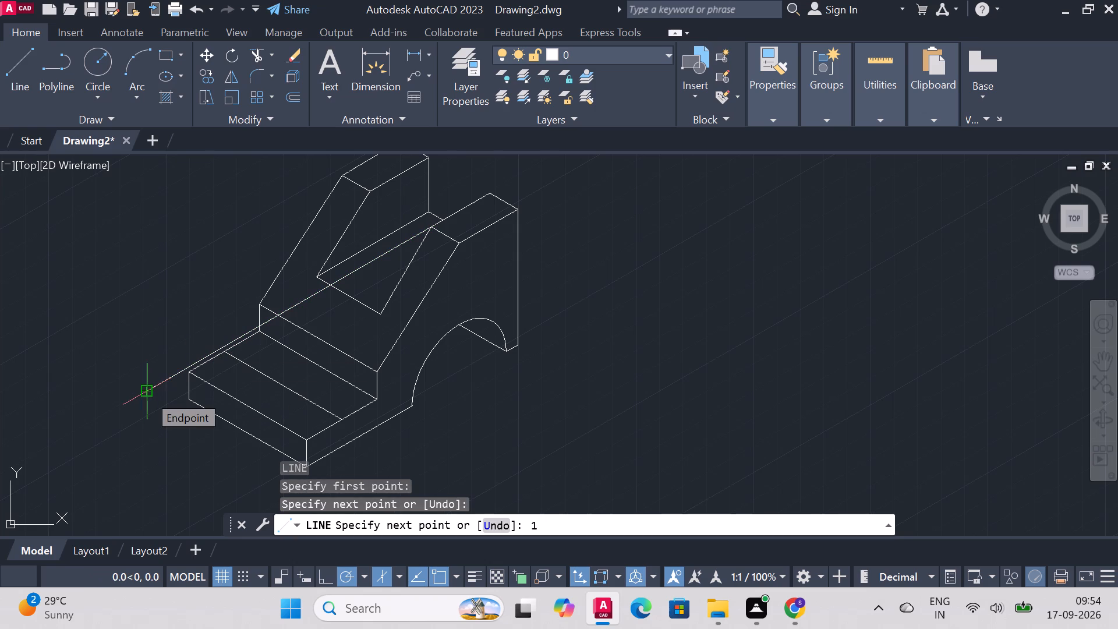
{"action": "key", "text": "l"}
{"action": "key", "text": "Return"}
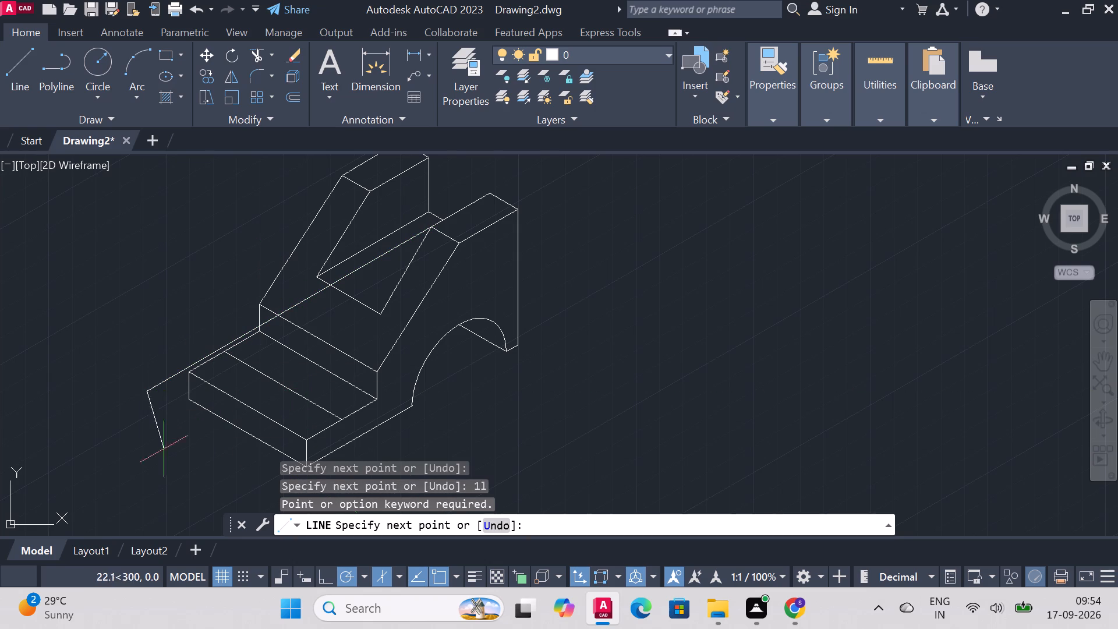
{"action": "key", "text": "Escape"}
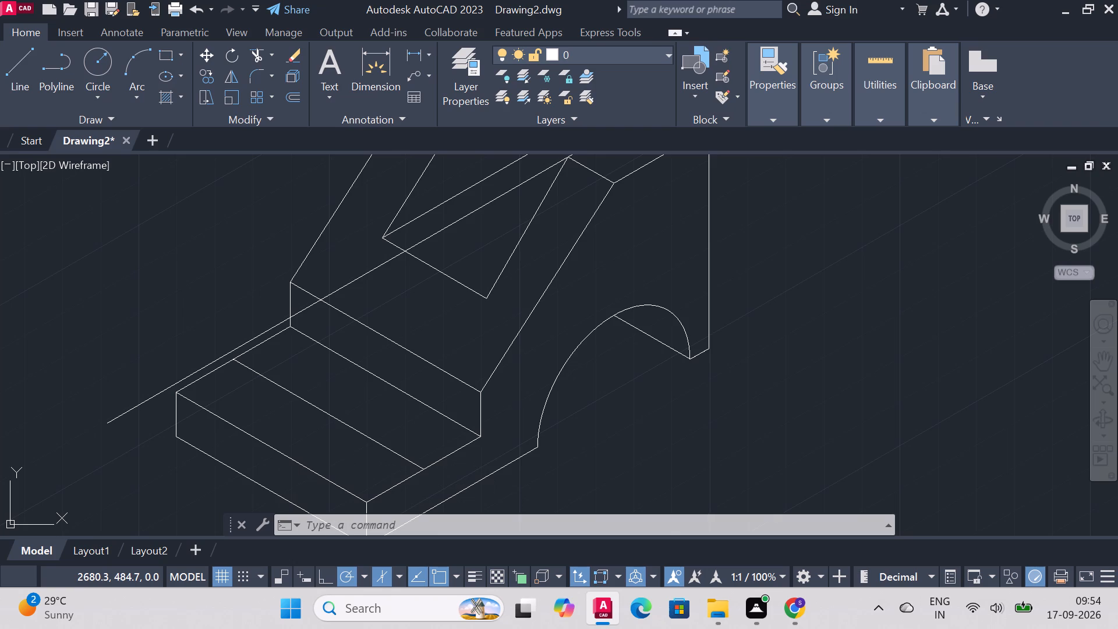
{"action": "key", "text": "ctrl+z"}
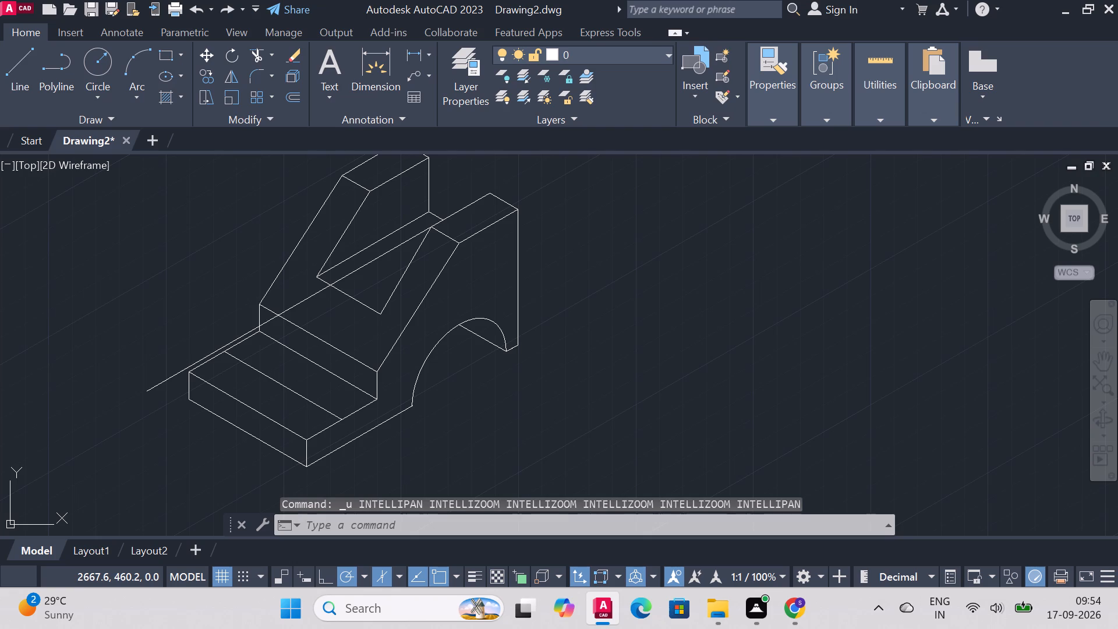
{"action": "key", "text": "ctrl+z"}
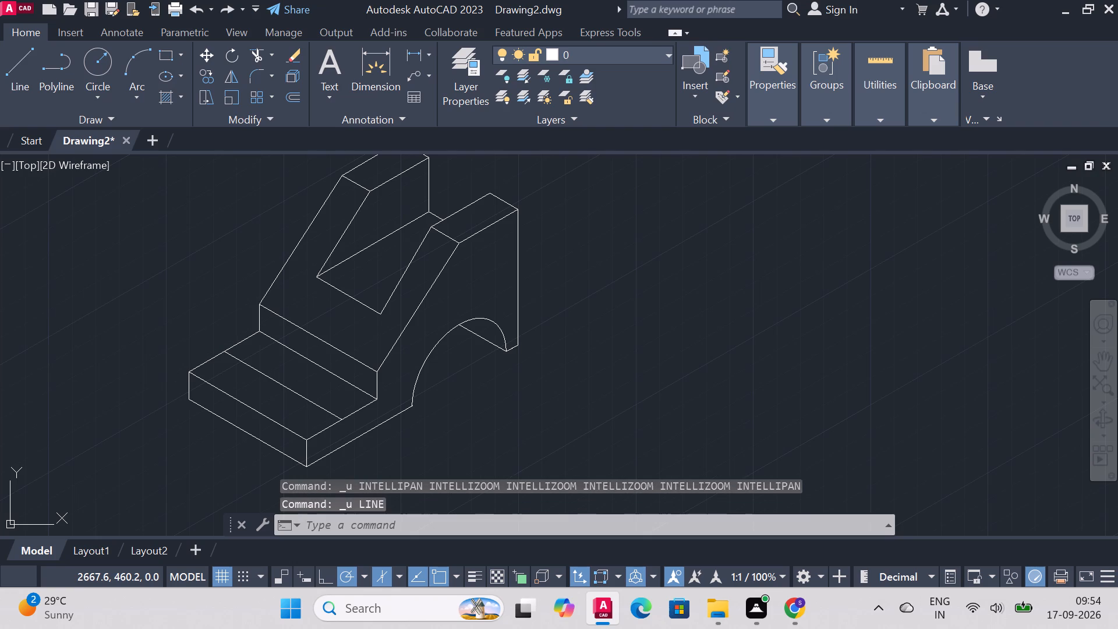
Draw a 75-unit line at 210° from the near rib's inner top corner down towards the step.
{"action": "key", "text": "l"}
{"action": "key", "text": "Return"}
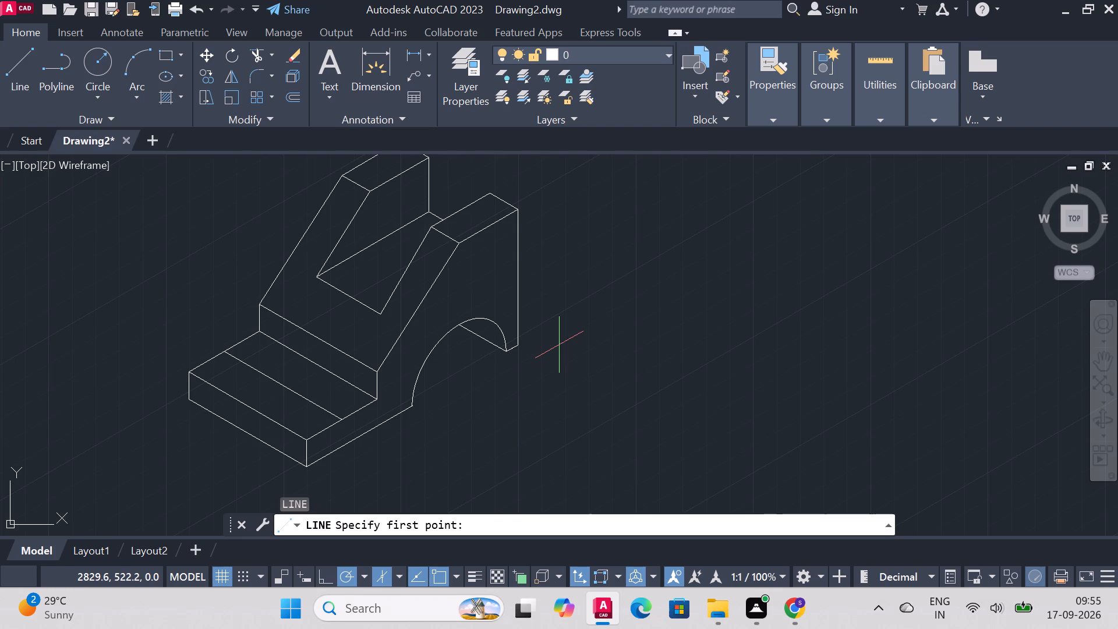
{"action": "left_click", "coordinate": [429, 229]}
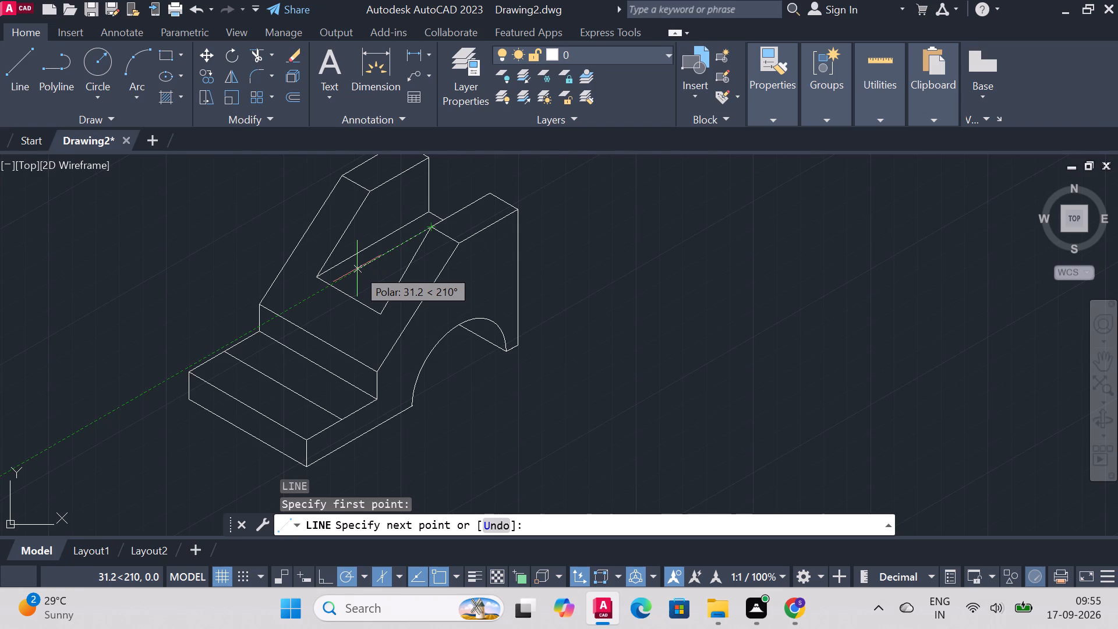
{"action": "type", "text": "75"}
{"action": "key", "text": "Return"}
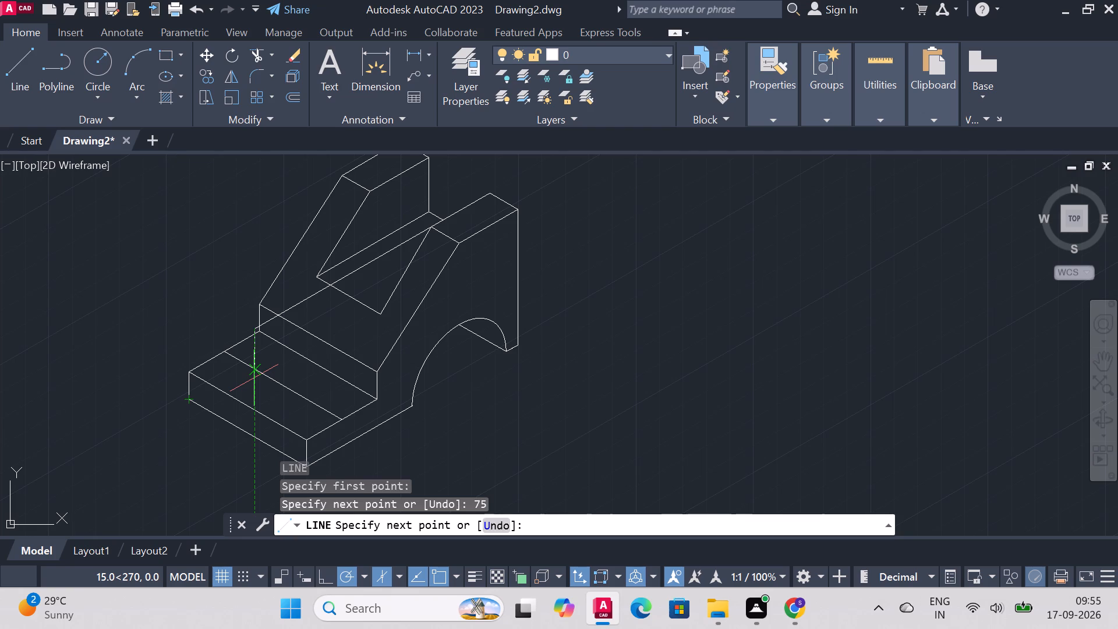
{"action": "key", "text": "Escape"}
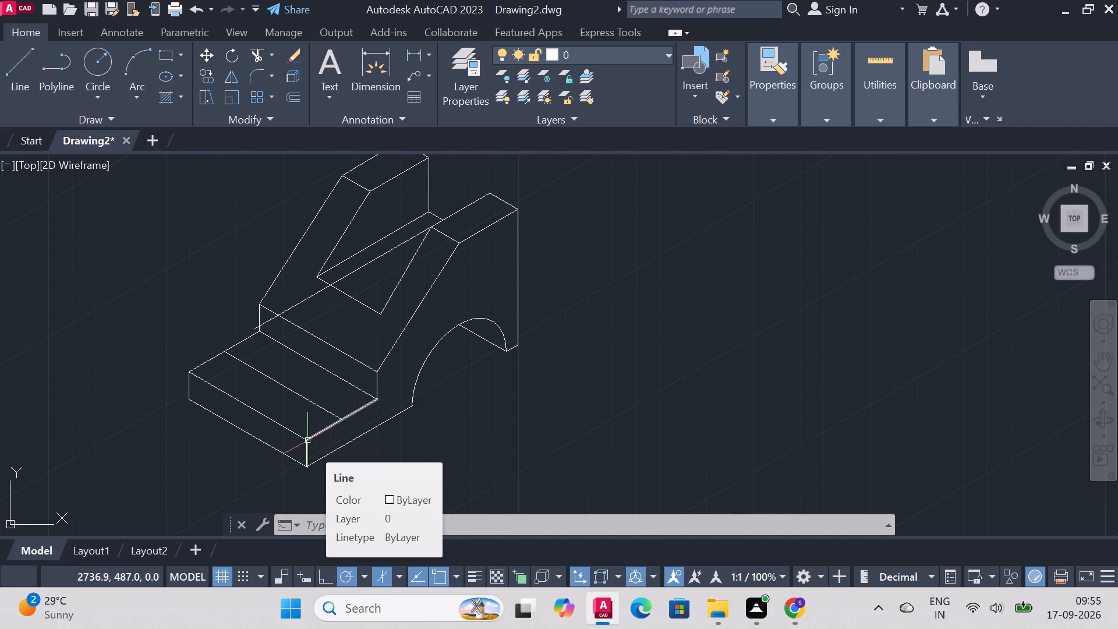
Trim away the cross line on the base plate's top face.
{"action": "type", "text": "trim"}
{"action": "key", "text": "Return"}
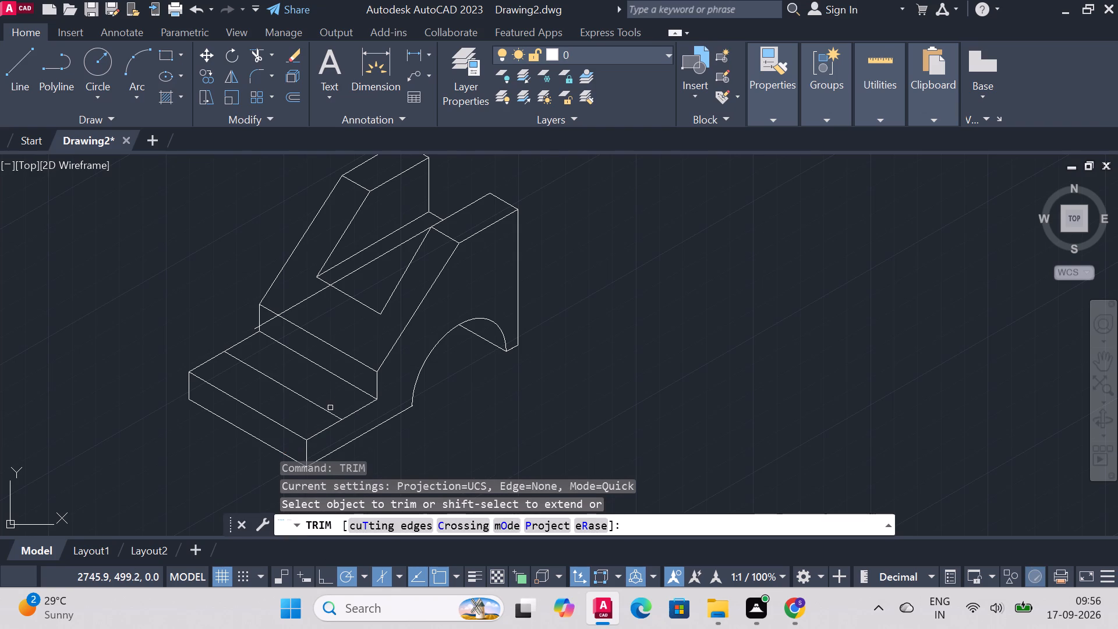
{"action": "left_click", "coordinate": [326, 412]}
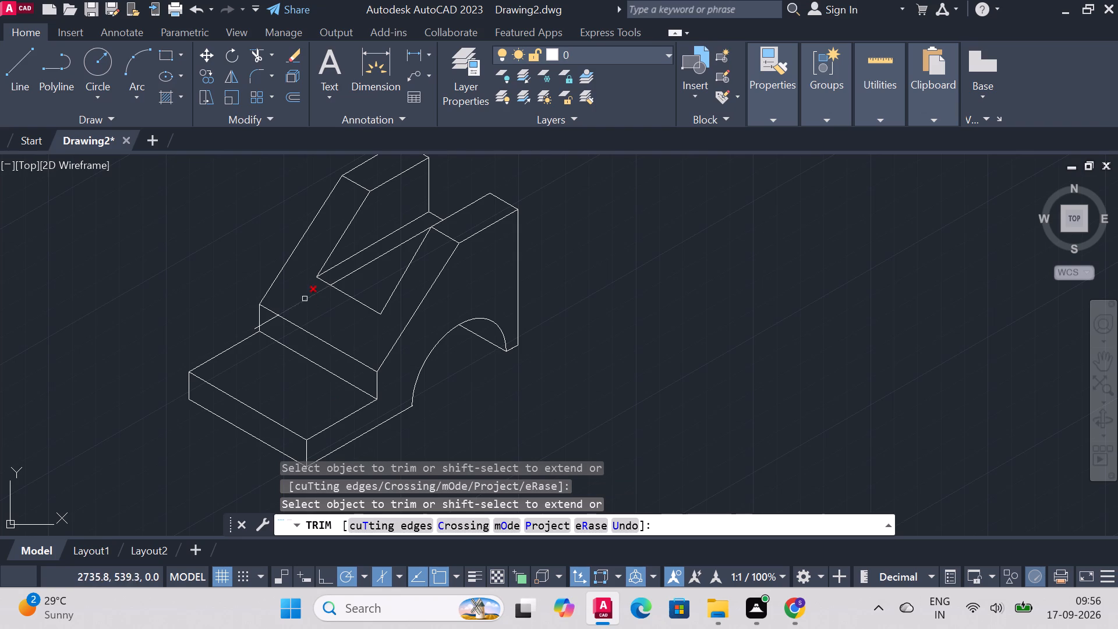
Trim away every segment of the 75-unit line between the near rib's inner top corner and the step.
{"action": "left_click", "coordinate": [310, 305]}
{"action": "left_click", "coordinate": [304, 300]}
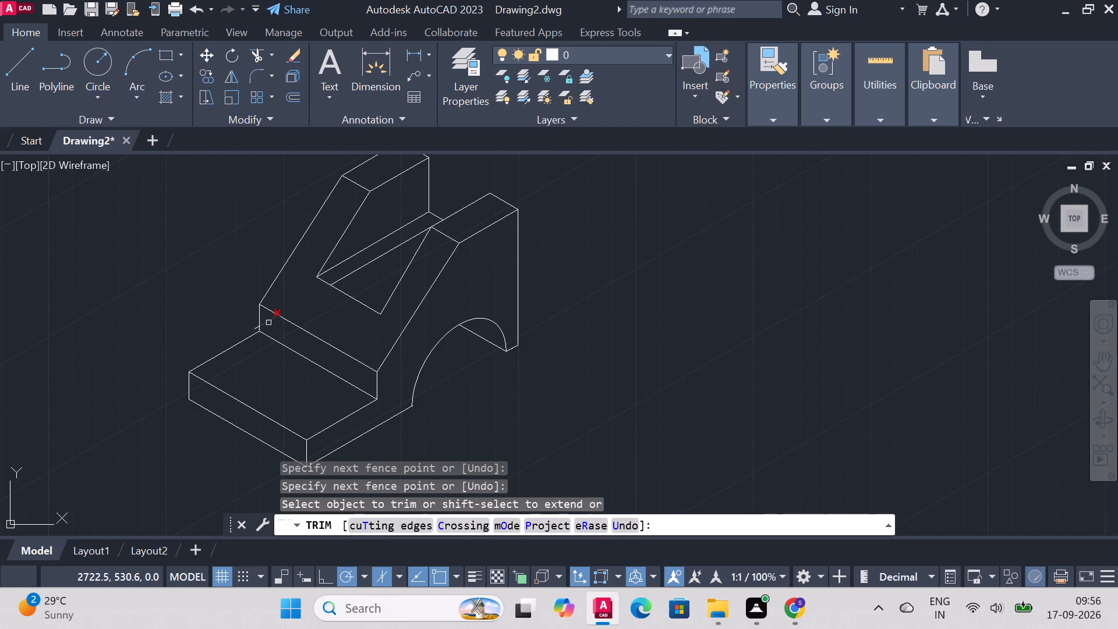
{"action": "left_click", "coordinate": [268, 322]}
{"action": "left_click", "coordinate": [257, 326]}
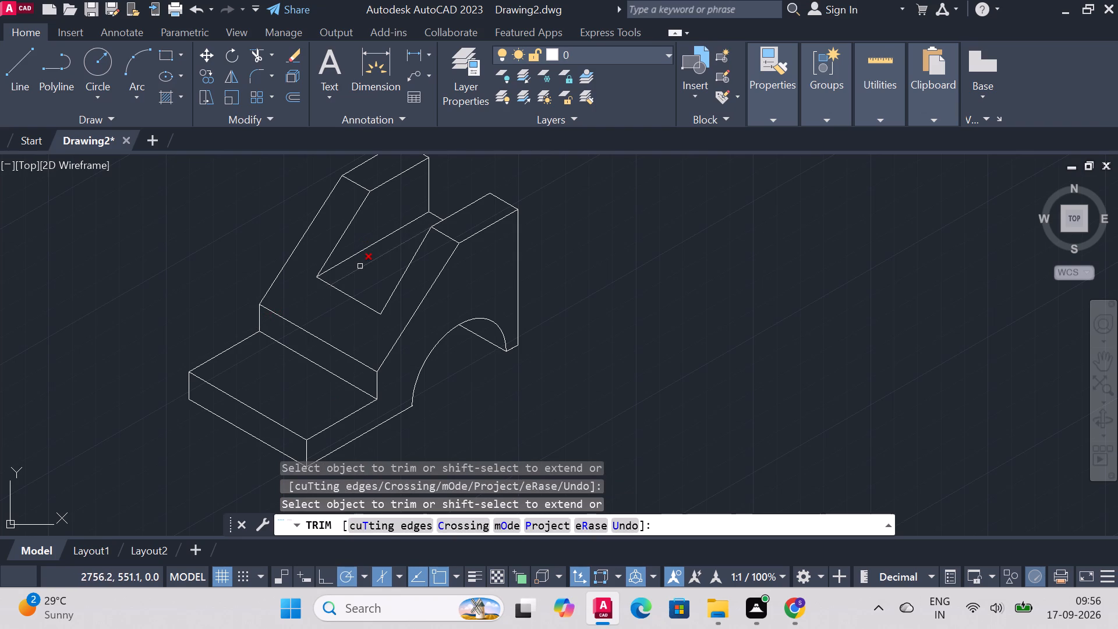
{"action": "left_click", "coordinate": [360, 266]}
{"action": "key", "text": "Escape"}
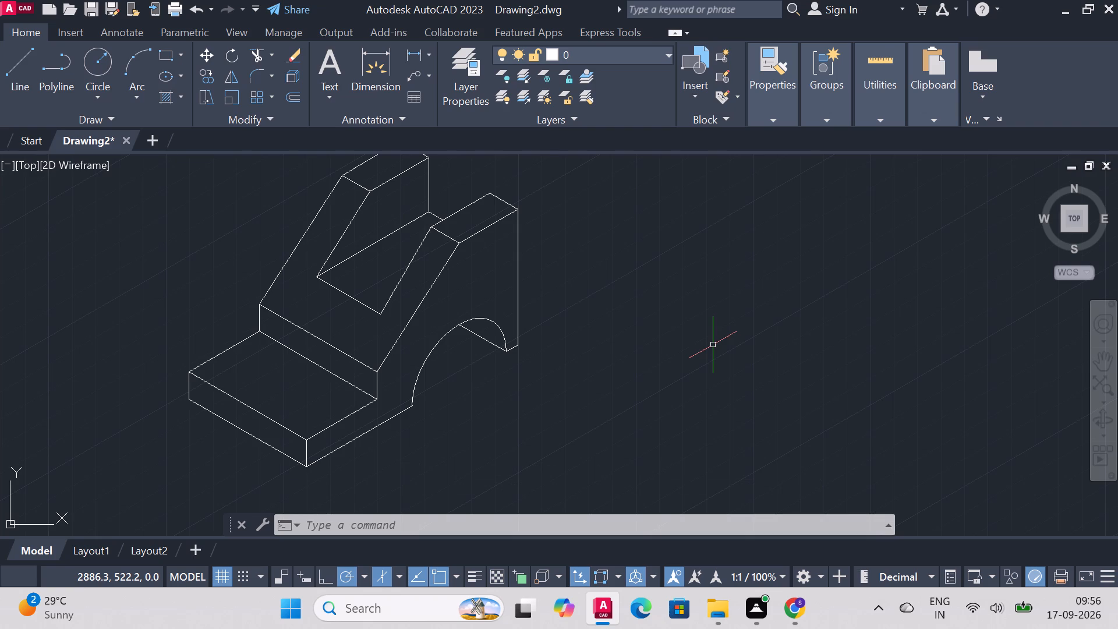
From the base plate's near top front corner, draw connected lines of 25 units at 150°, 15 units at 30° and 13 units at 150°.
{"action": "key", "text": "l"}
{"action": "key", "text": "Return"}
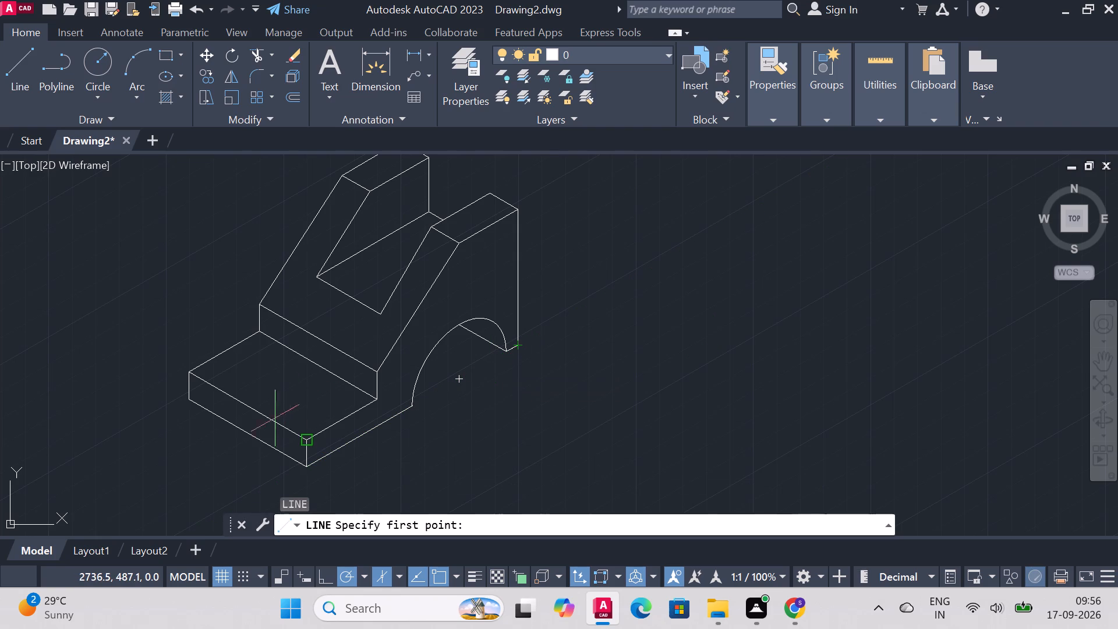
{"action": "left_click", "coordinate": [303, 440]}
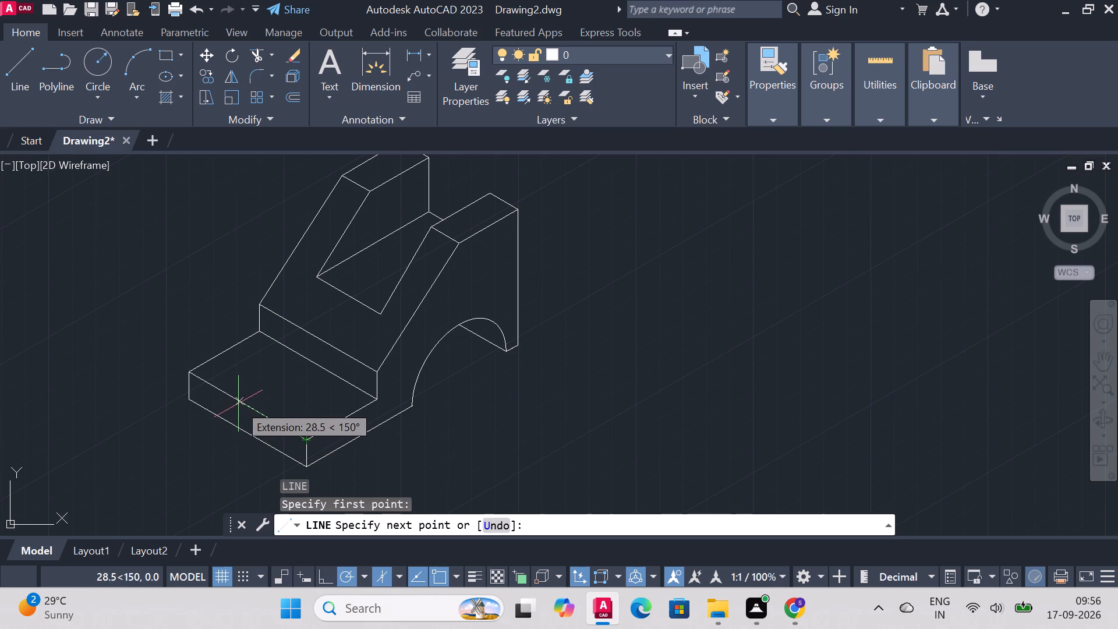
{"action": "type", "text": "25"}
{"action": "key", "text": "Return"}
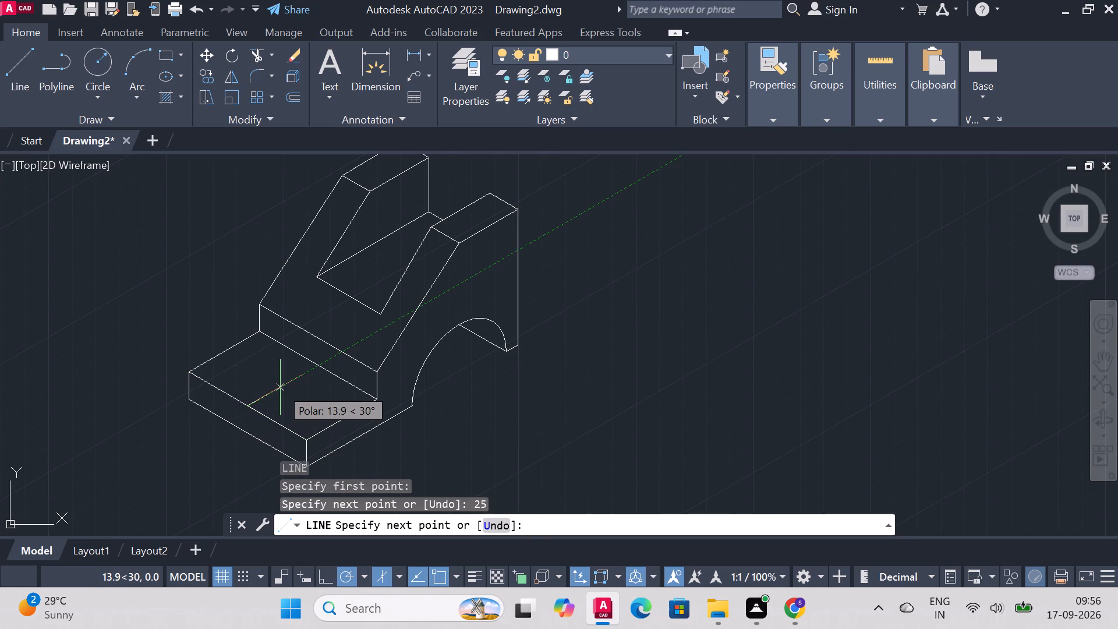
{"action": "type", "text": "15"}
{"action": "key", "text": "Return"}
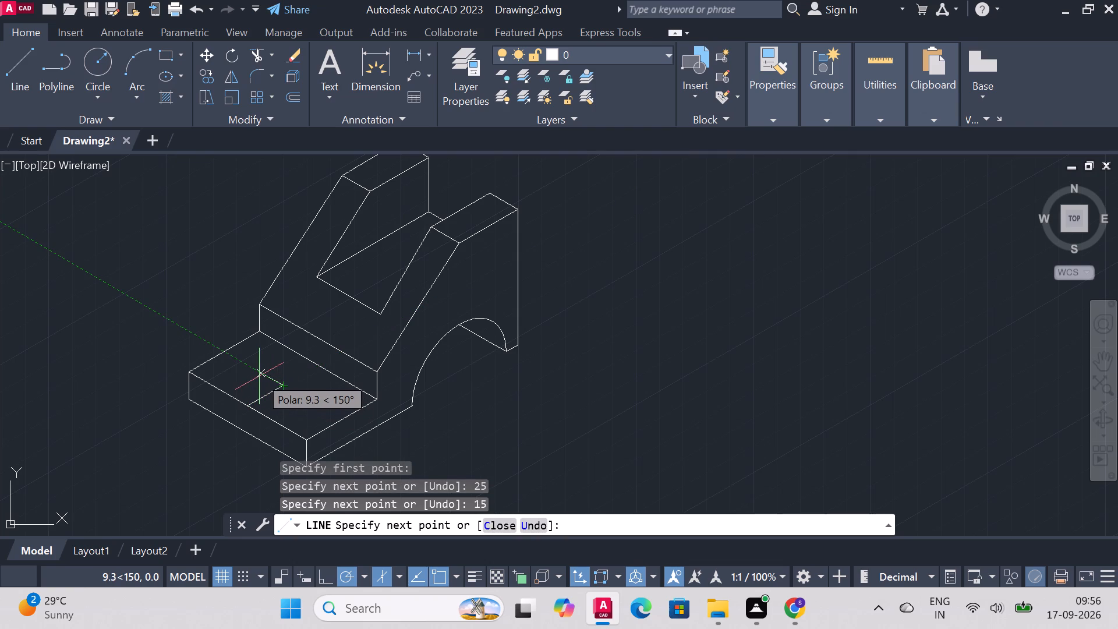
{"action": "key", "text": "1"}
{"action": "key", "text": "3"}
{"action": "key", "text": "Return"}
{"action": "key", "text": "Escape"}
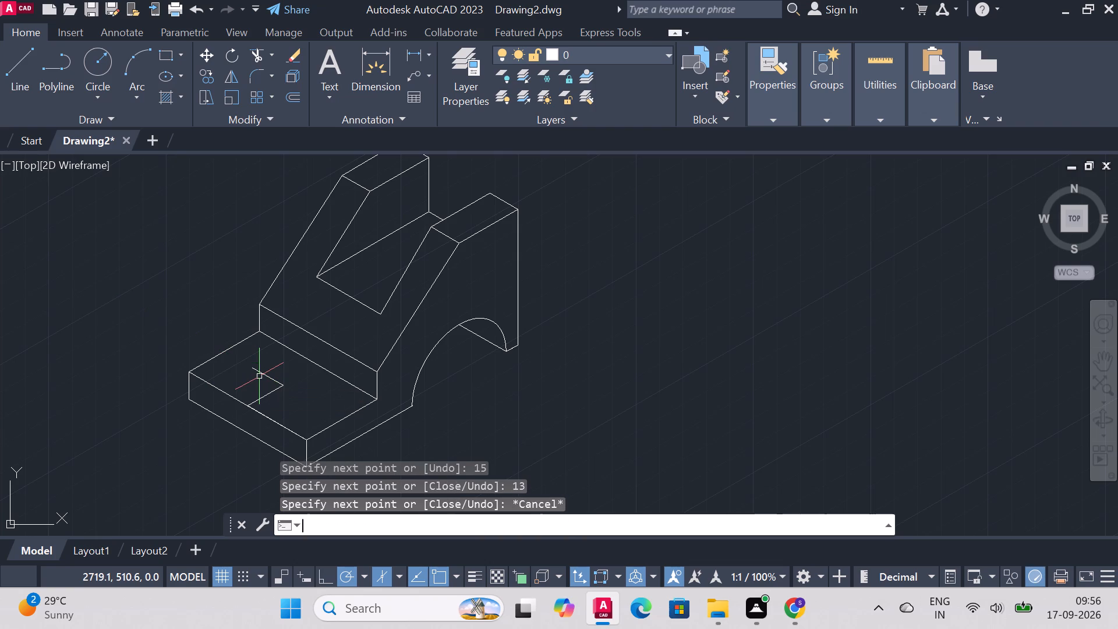
Extend the hole centre line with a 13-unit line at 330° from the inner end of the 15-unit line.
{"action": "key", "text": "l"}
{"action": "key", "text": "Return"}
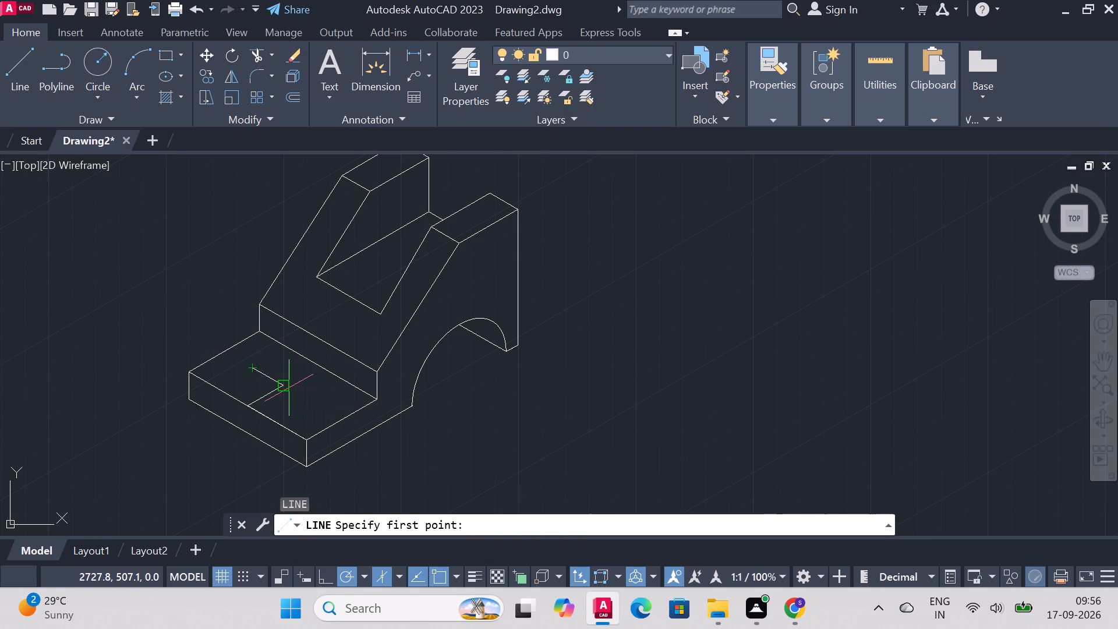
{"action": "left_click", "coordinate": [288, 386]}
{"action": "type", "text": "13"}
{"action": "key", "text": "Return"}
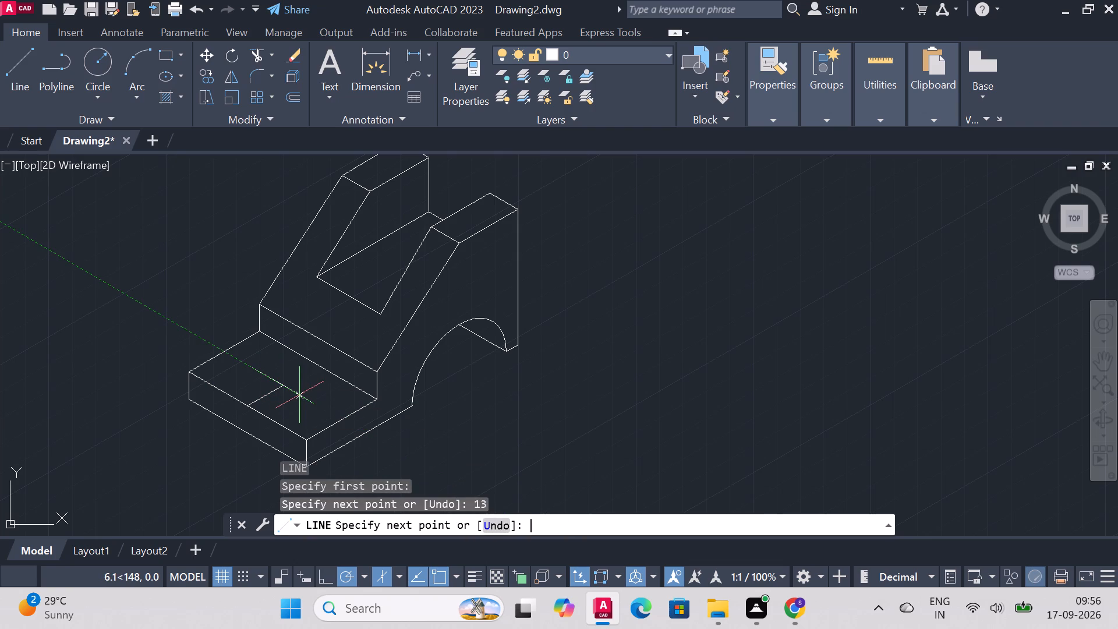
{"action": "key", "text": "Escape"}
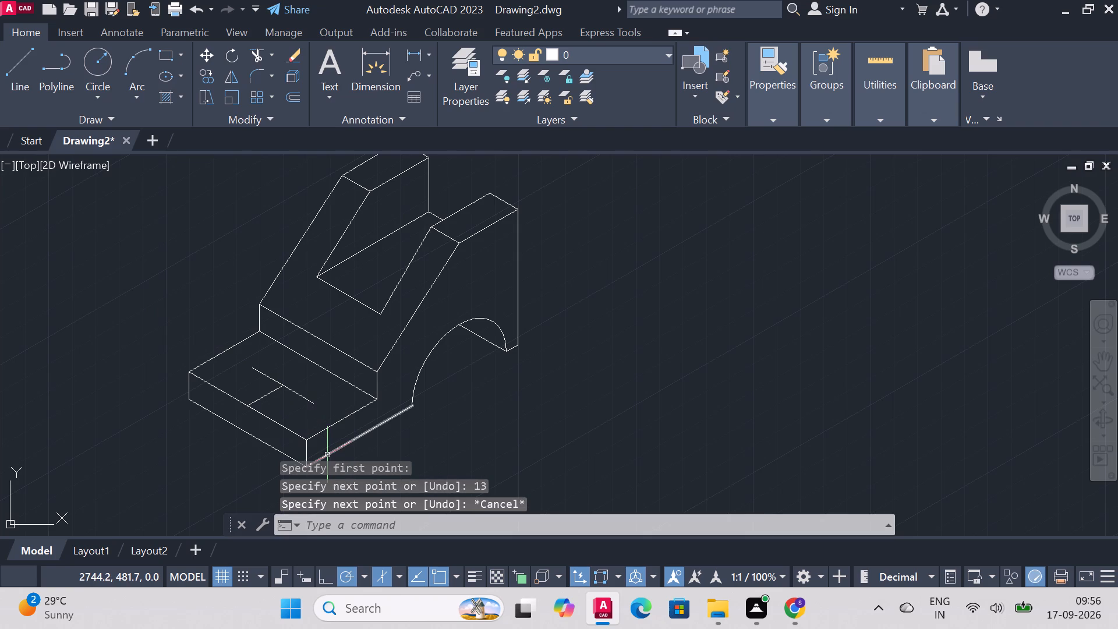
Trim away the 25-unit segment along the base plate's front edge and the 15-unit connecting line.
{"action": "type", "text": "trim"}
{"action": "key", "text": "Return"}
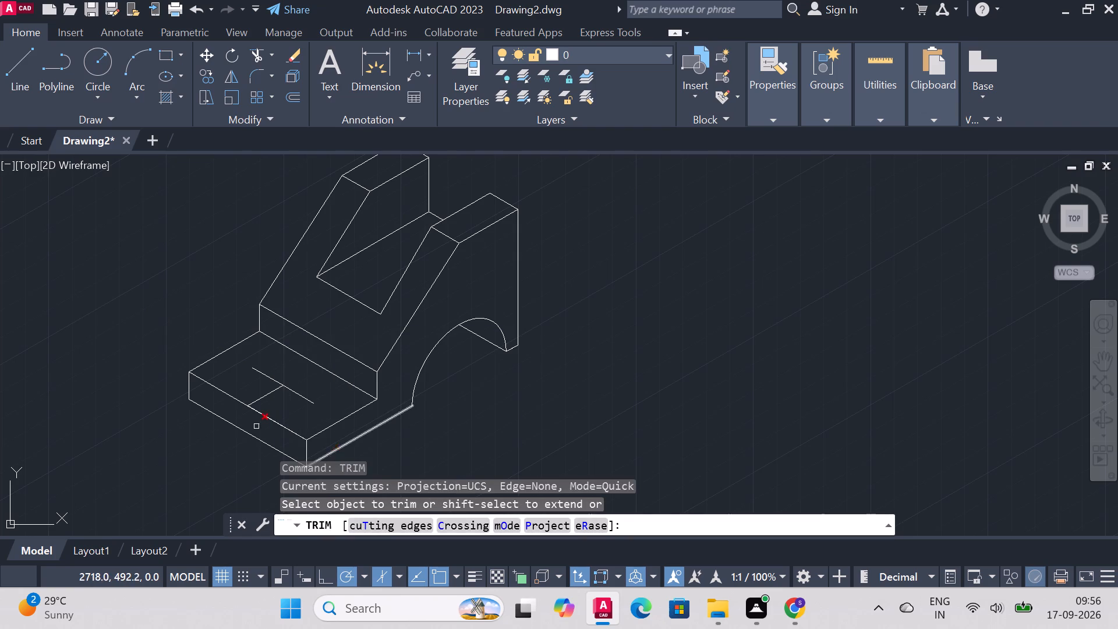
{"action": "left_click", "coordinate": [266, 417]}
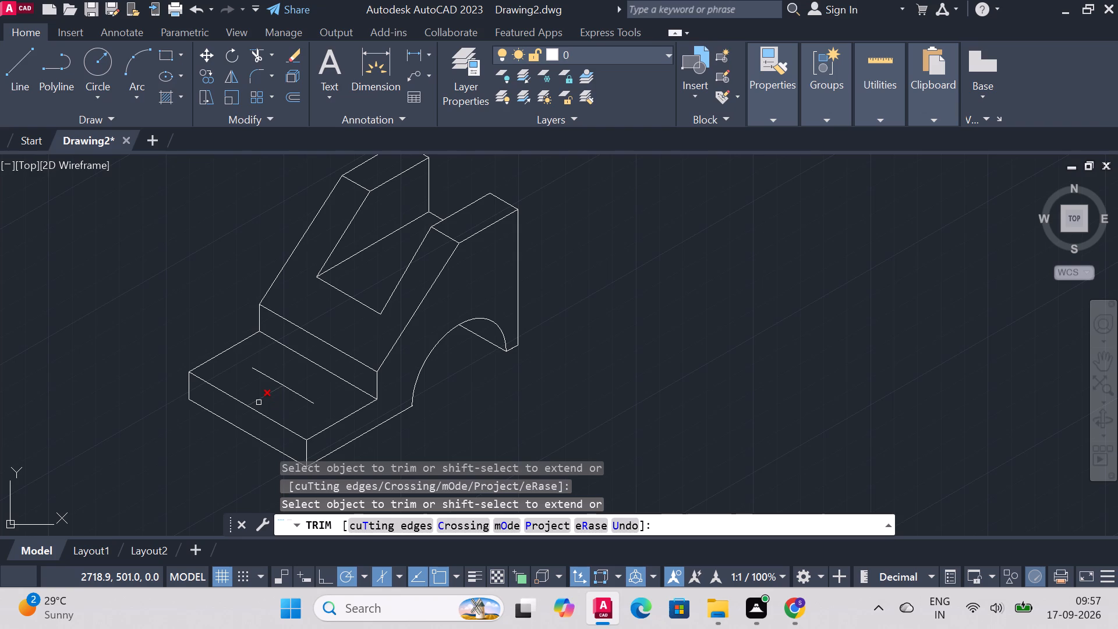
{"action": "left_click", "coordinate": [259, 402]}
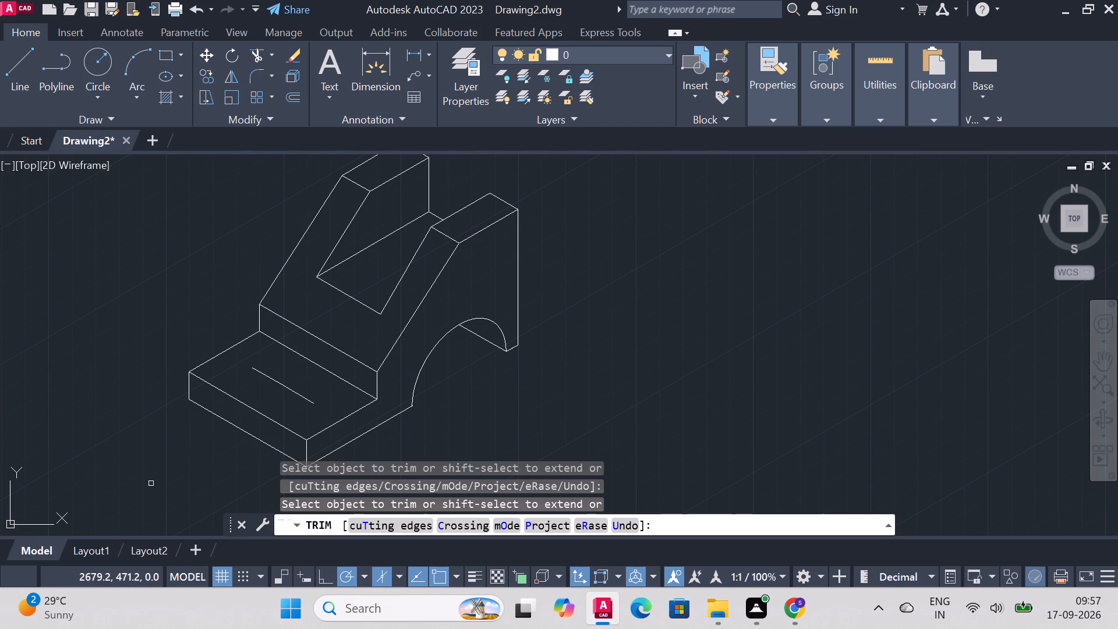
{"action": "key", "text": "Escape"}
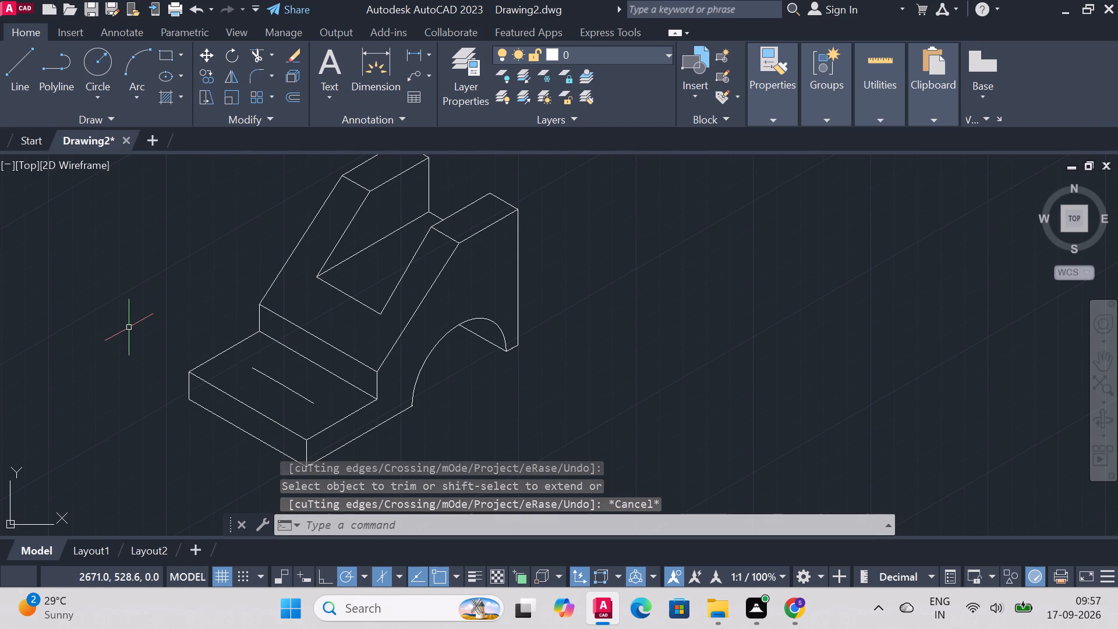
Draw a 10-unit radius isocircle in the top isoplane, centred on the near end of the base plate's hole centre line.
{"action": "type", "text": "el"}
{"action": "key", "text": "Return"}
{"action": "key", "text": "i"}
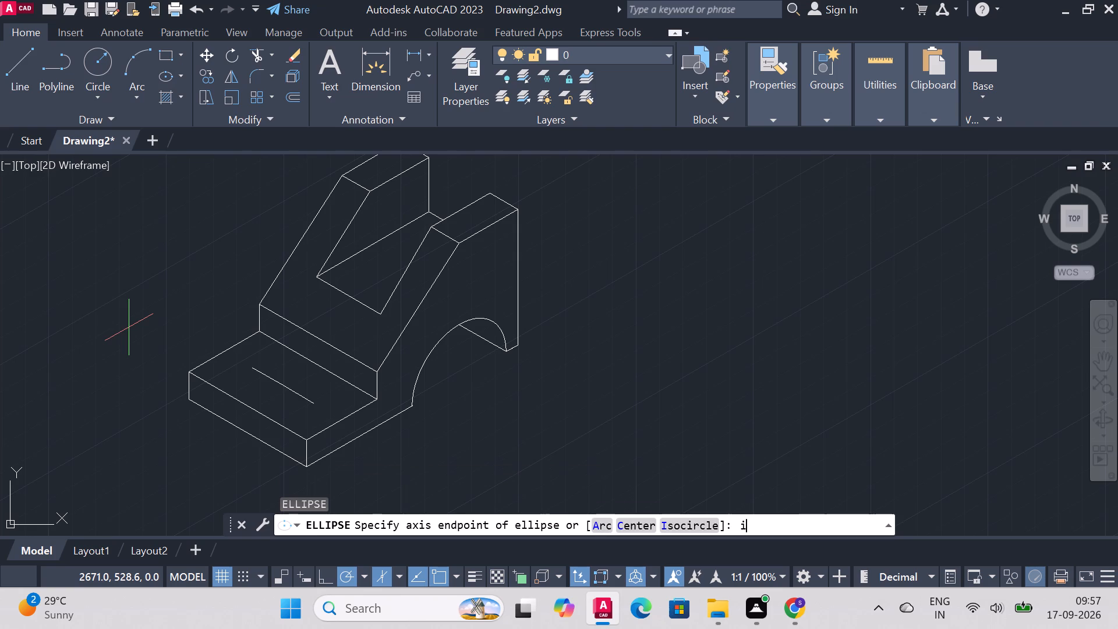
{"action": "type", "text": "so"}
{"action": "key", "text": "Return"}
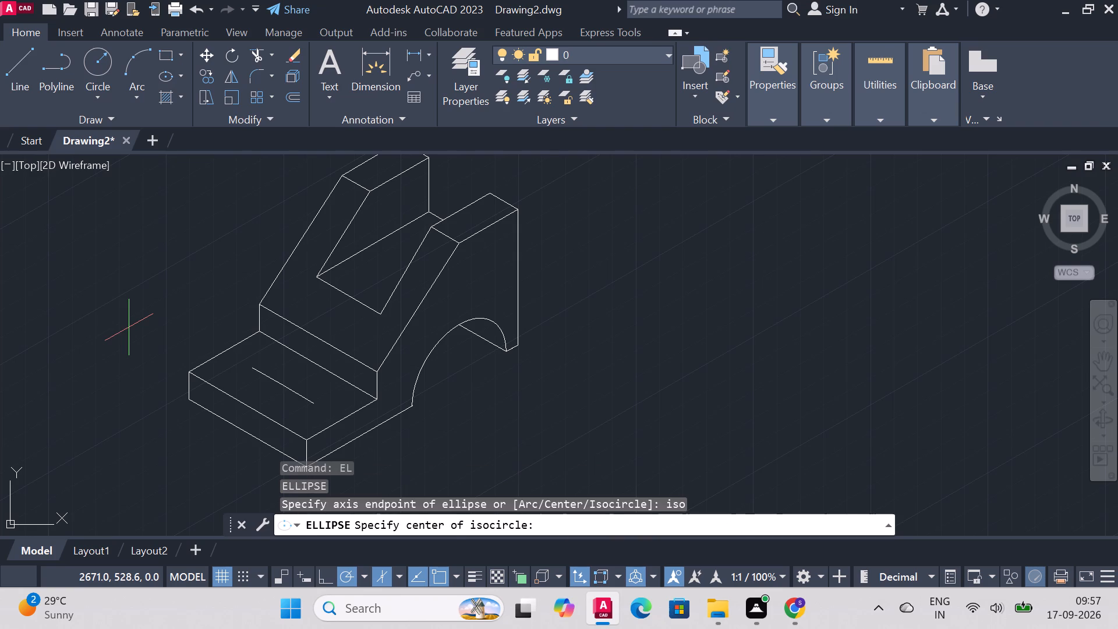
{"action": "left_click", "coordinate": [313, 406]}
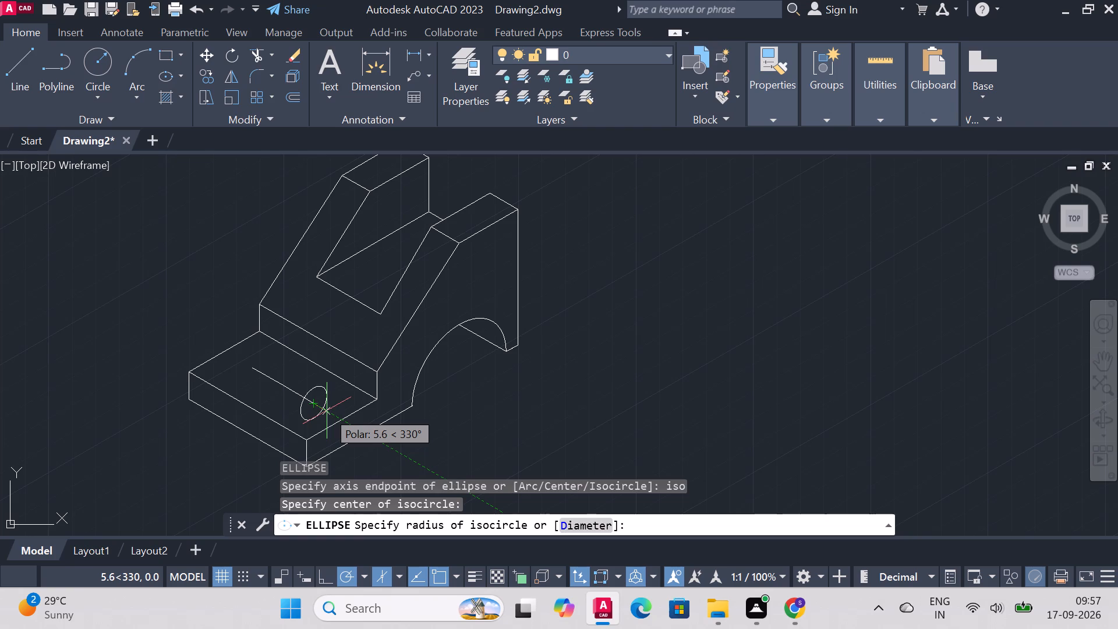
{"action": "key", "text": "F5"}
{"action": "key", "text": "F5"}
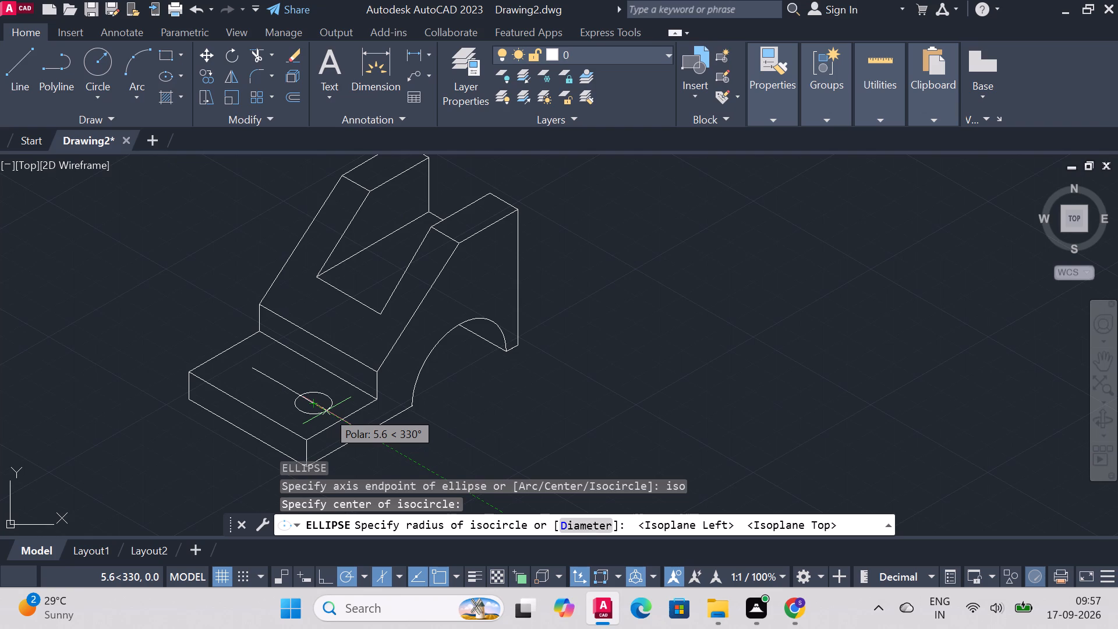
{"action": "key", "text": "r"}
{"action": "key", "text": "Return"}
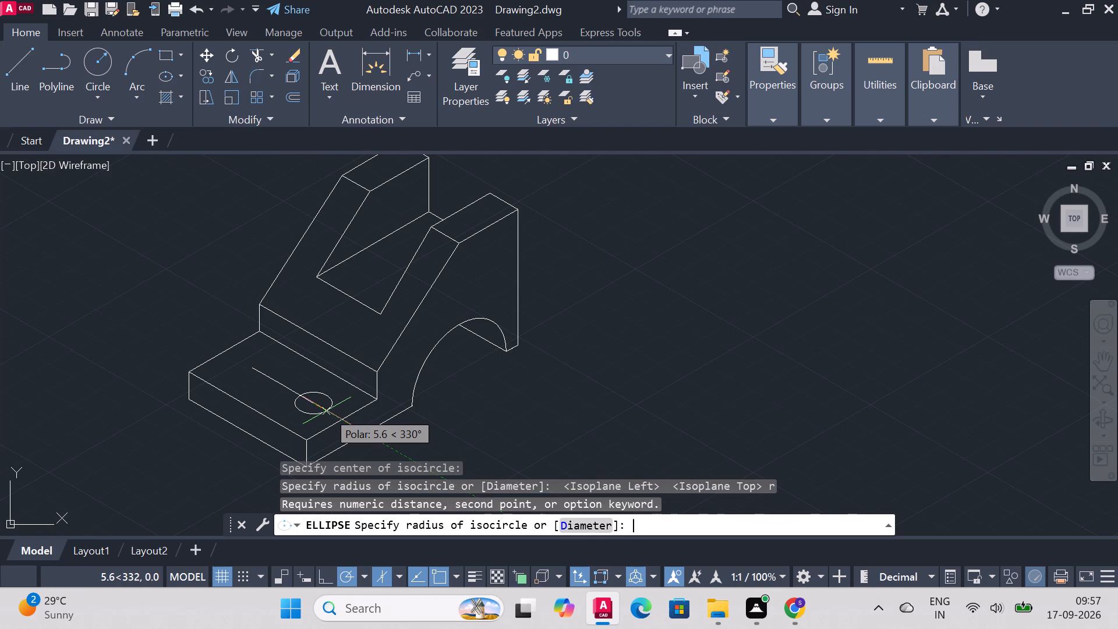
{"action": "key", "text": "1"}
{"action": "key", "text": "0"}
{"action": "key", "text": "Return"}
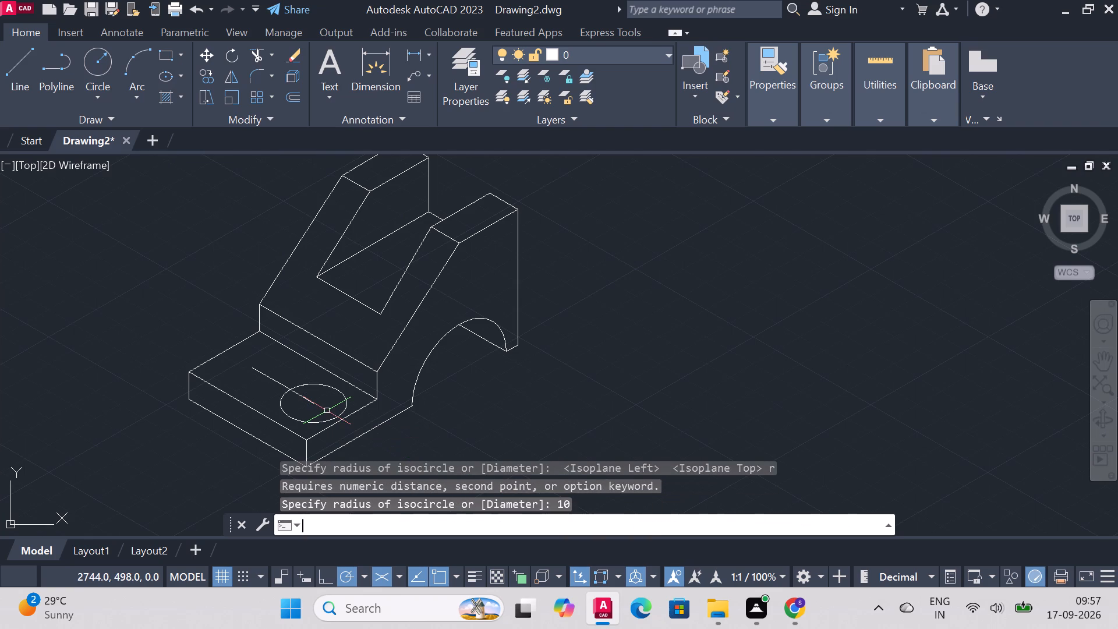
Undo the 10-unit radius isocircle at the near end of the hole centre line.
{"action": "key", "text": "ctrl+z"}
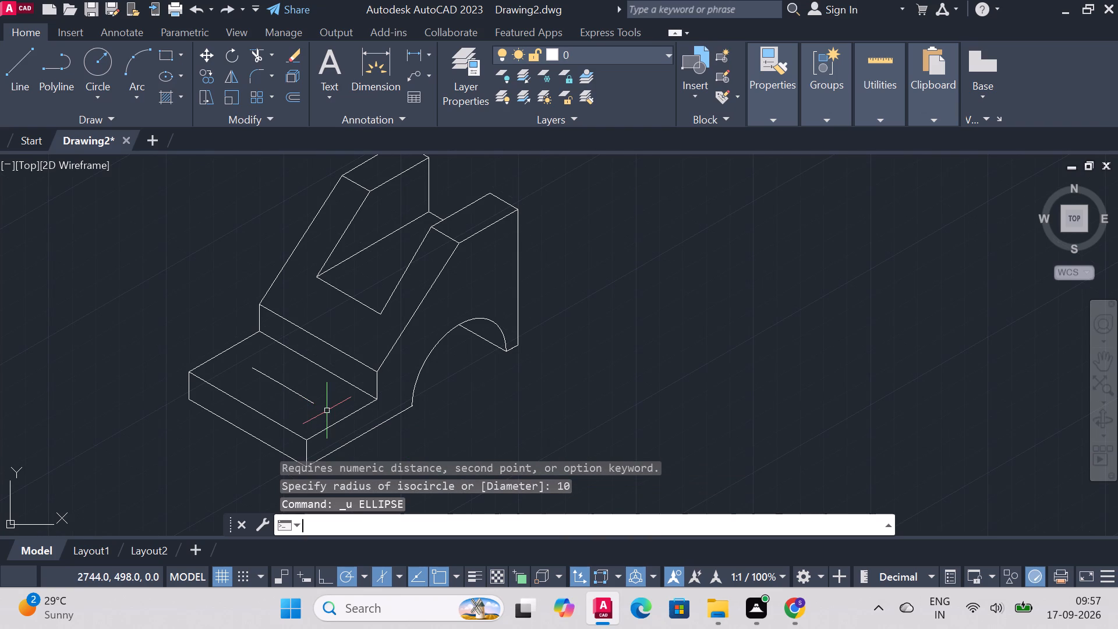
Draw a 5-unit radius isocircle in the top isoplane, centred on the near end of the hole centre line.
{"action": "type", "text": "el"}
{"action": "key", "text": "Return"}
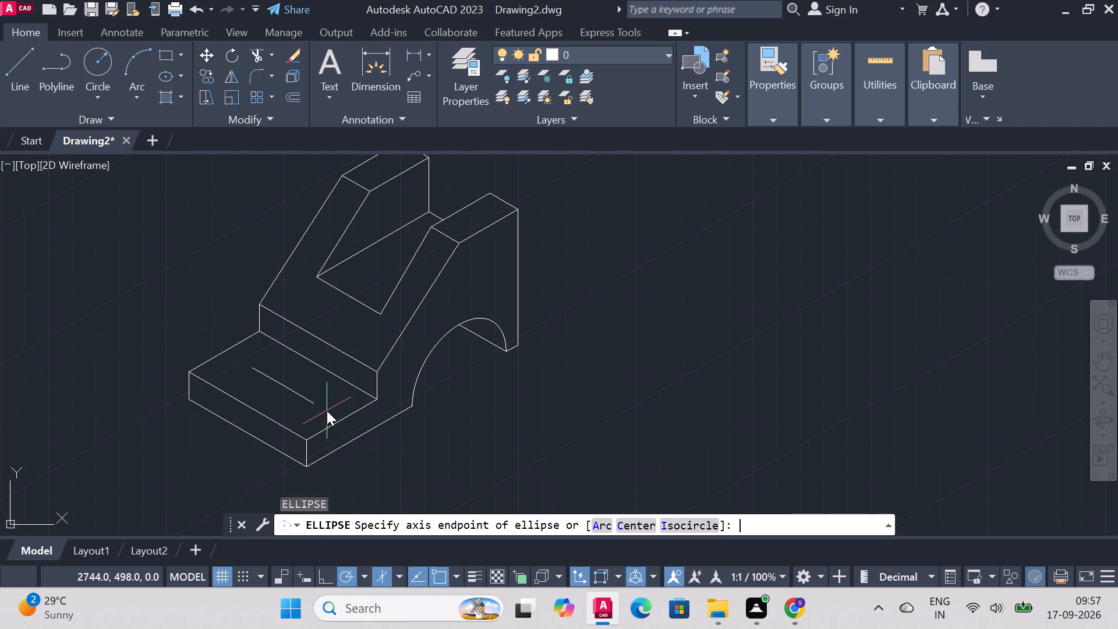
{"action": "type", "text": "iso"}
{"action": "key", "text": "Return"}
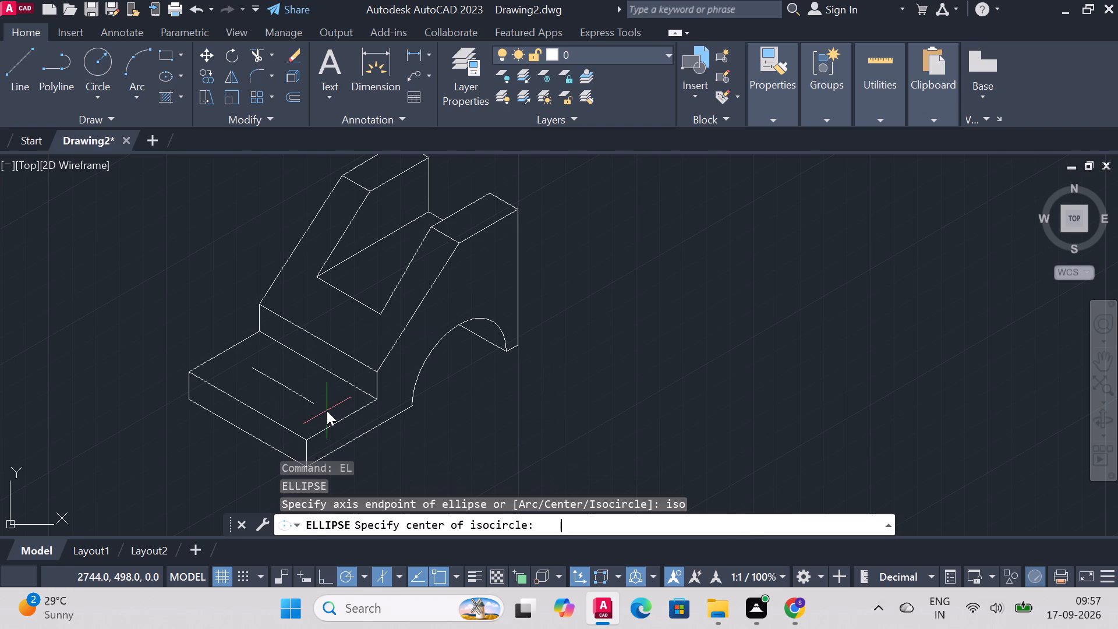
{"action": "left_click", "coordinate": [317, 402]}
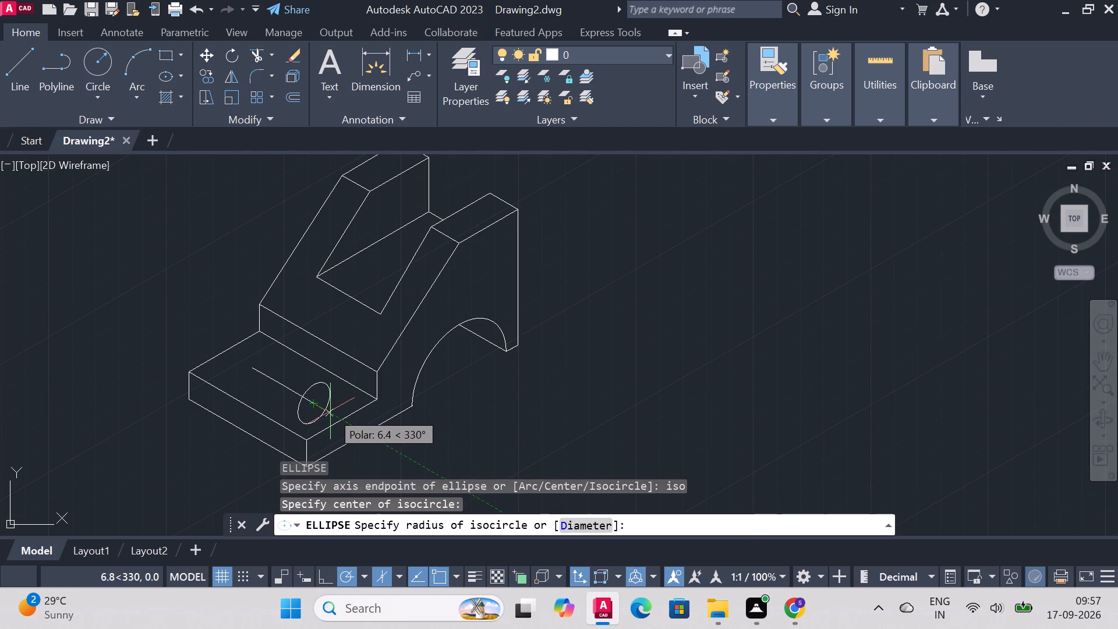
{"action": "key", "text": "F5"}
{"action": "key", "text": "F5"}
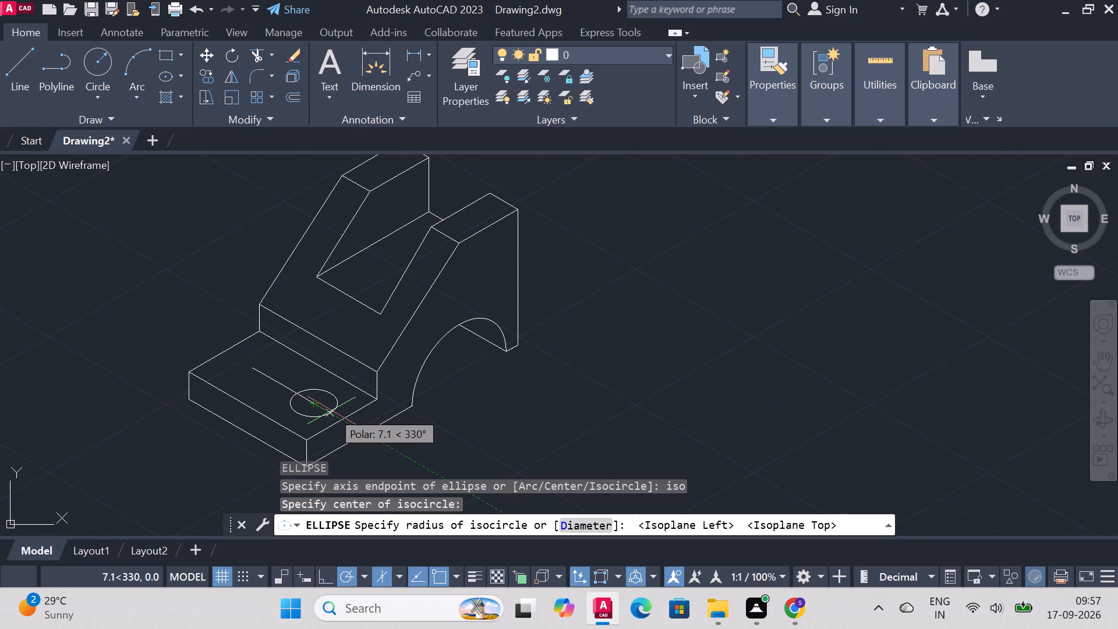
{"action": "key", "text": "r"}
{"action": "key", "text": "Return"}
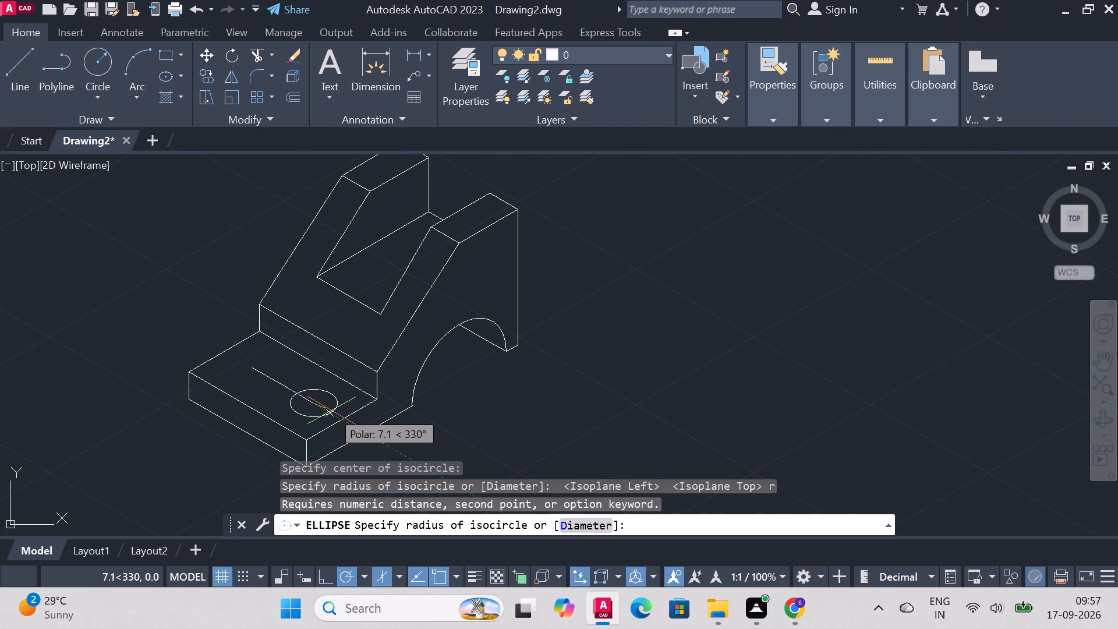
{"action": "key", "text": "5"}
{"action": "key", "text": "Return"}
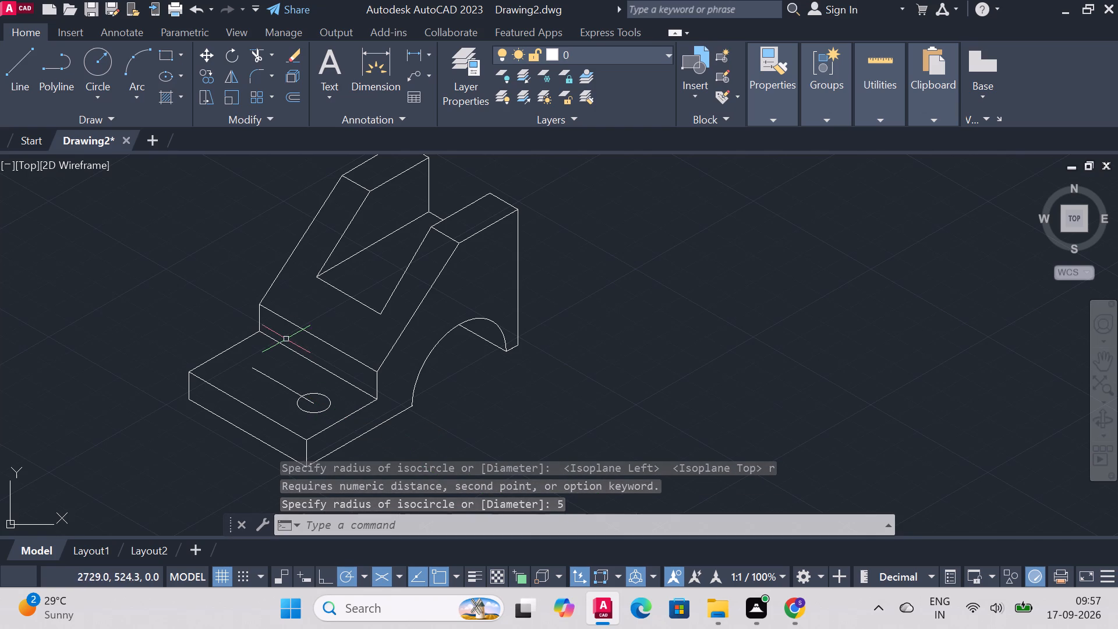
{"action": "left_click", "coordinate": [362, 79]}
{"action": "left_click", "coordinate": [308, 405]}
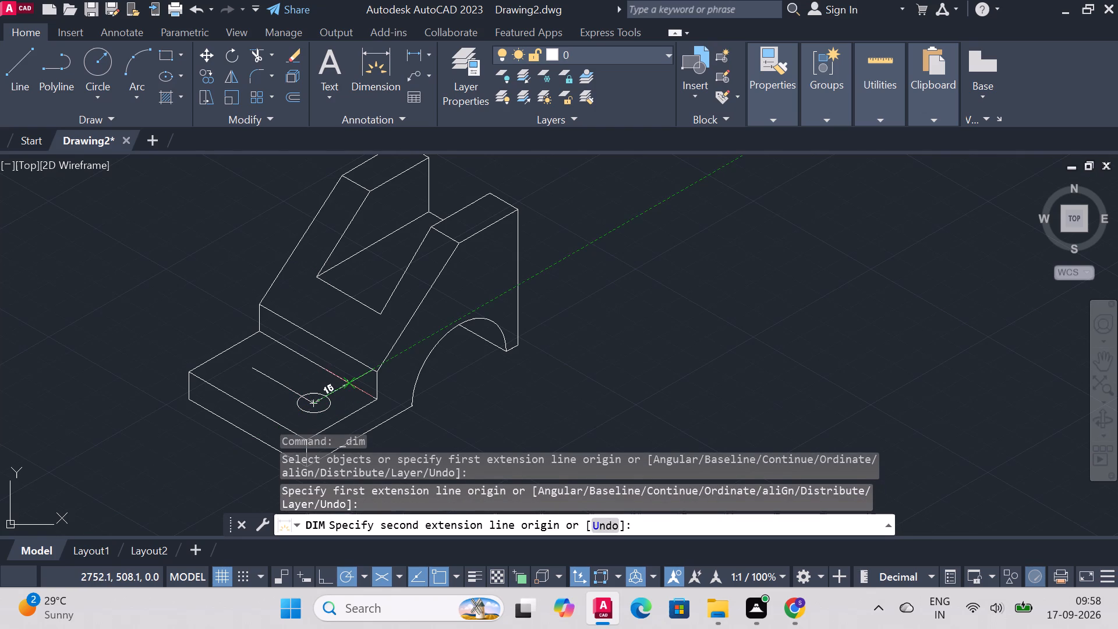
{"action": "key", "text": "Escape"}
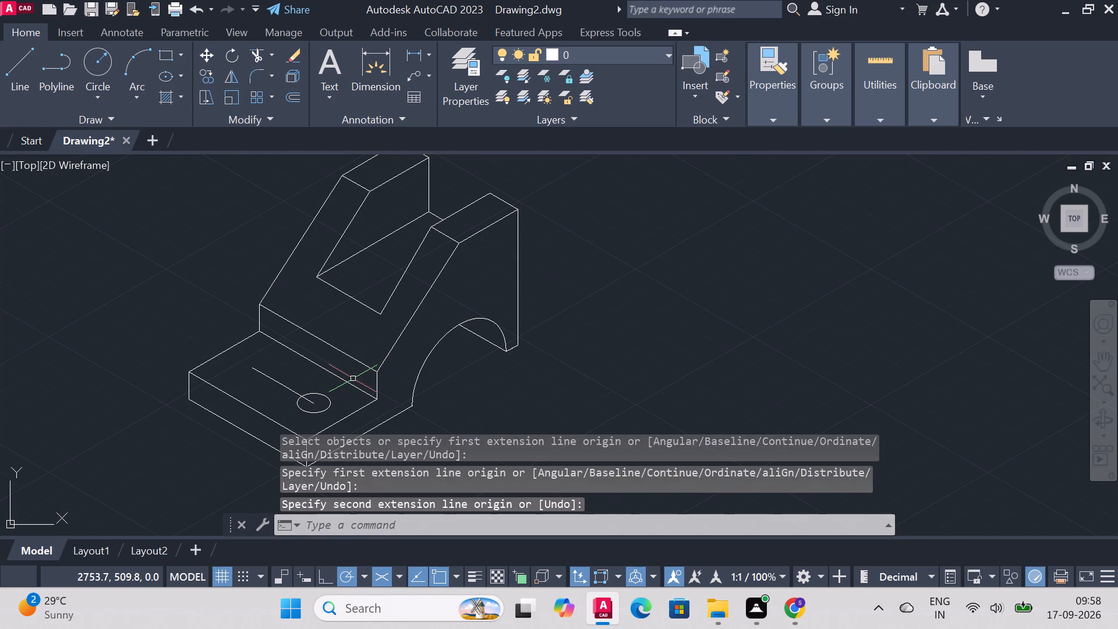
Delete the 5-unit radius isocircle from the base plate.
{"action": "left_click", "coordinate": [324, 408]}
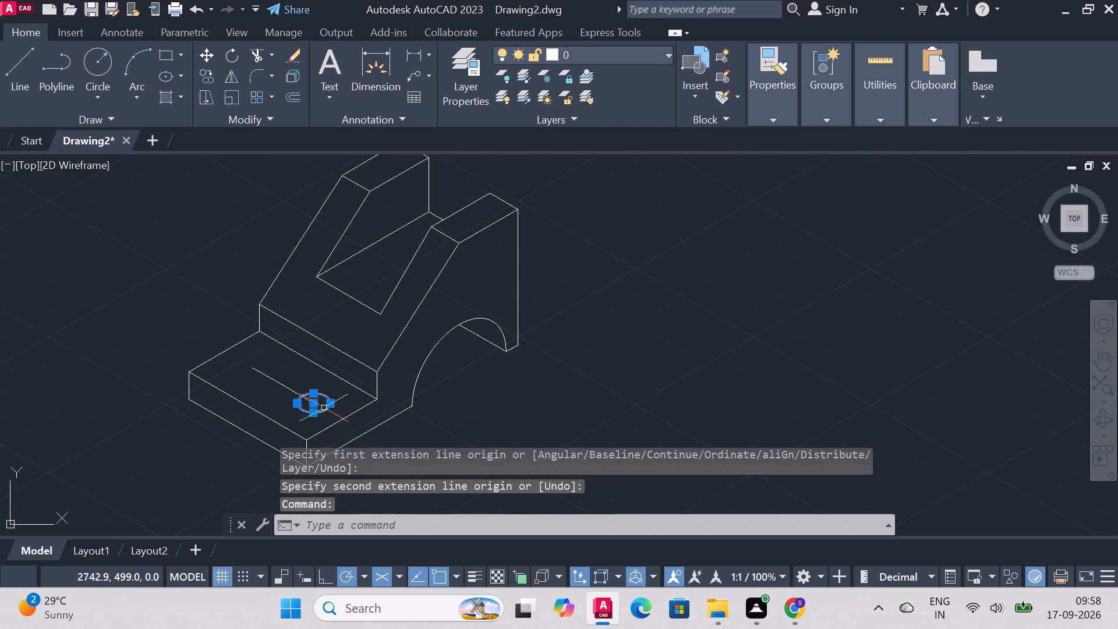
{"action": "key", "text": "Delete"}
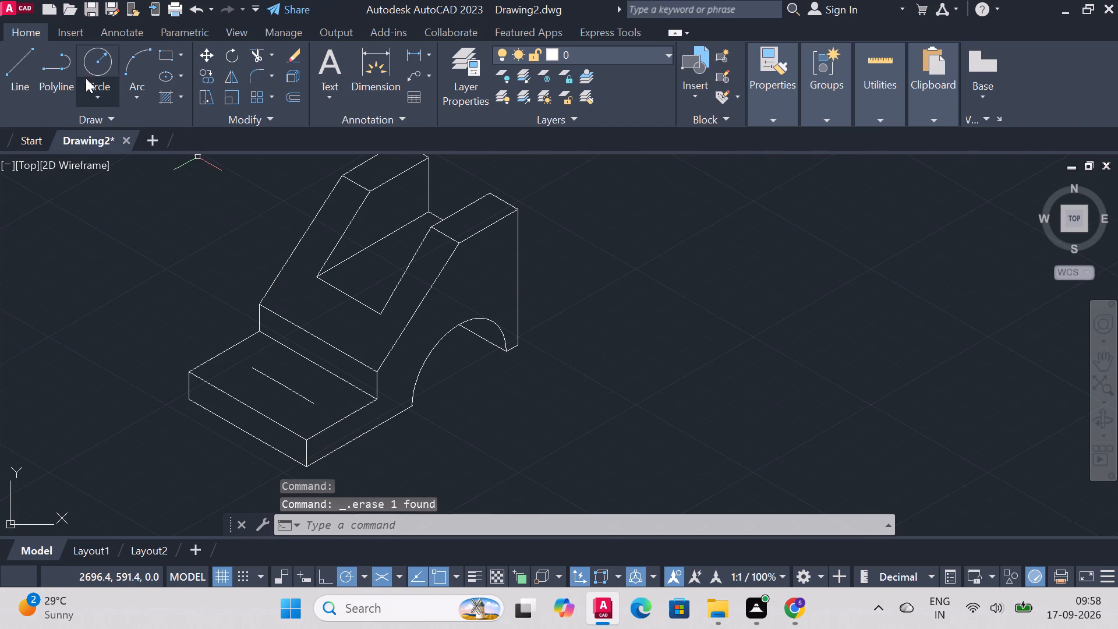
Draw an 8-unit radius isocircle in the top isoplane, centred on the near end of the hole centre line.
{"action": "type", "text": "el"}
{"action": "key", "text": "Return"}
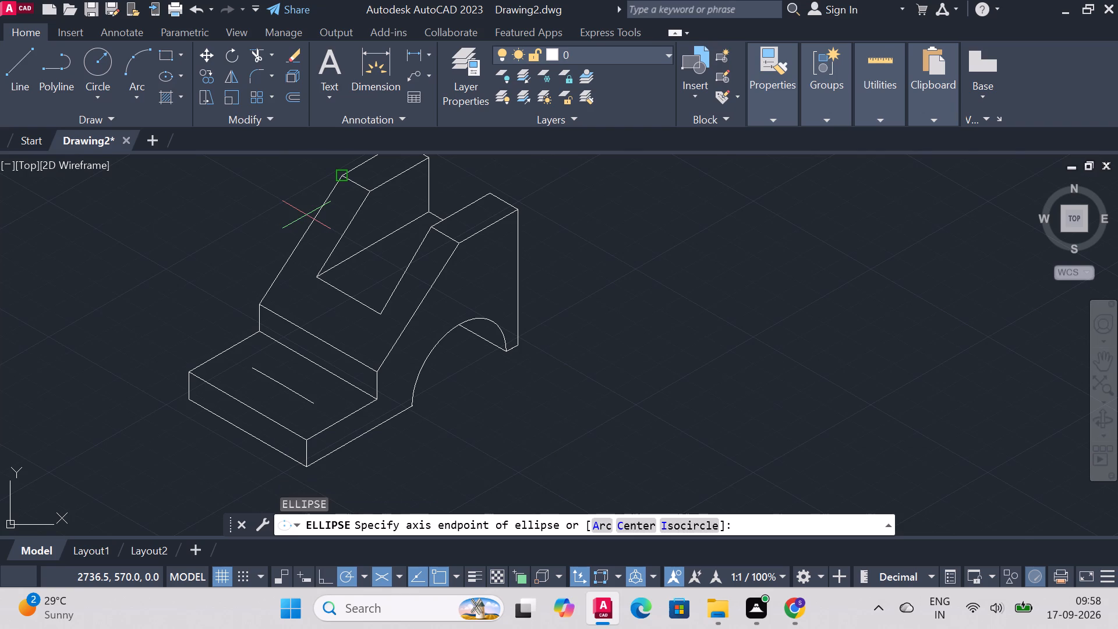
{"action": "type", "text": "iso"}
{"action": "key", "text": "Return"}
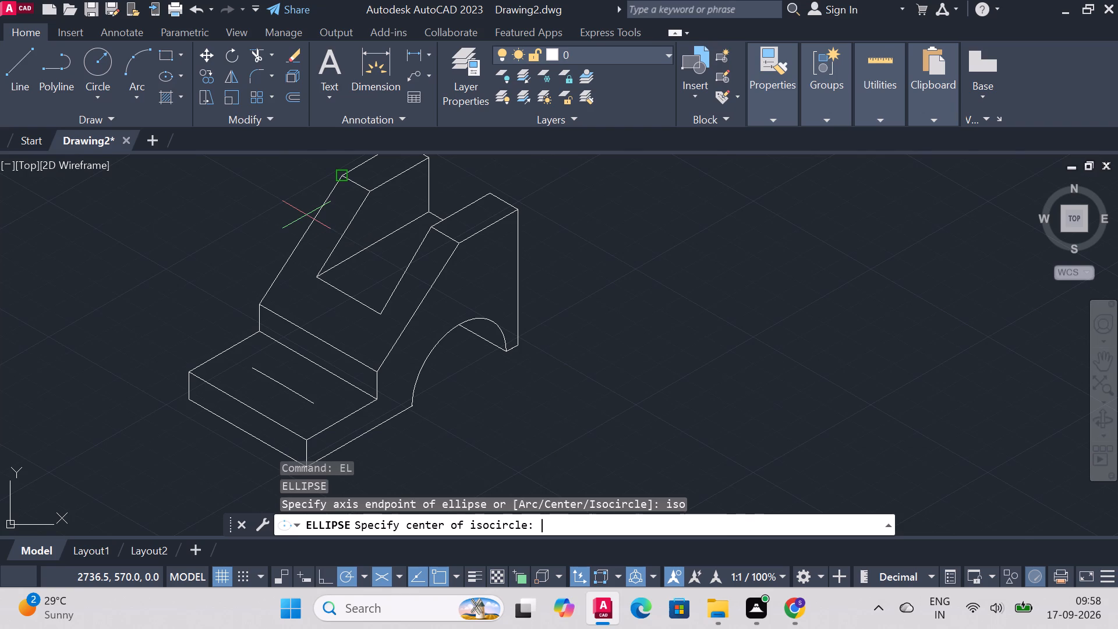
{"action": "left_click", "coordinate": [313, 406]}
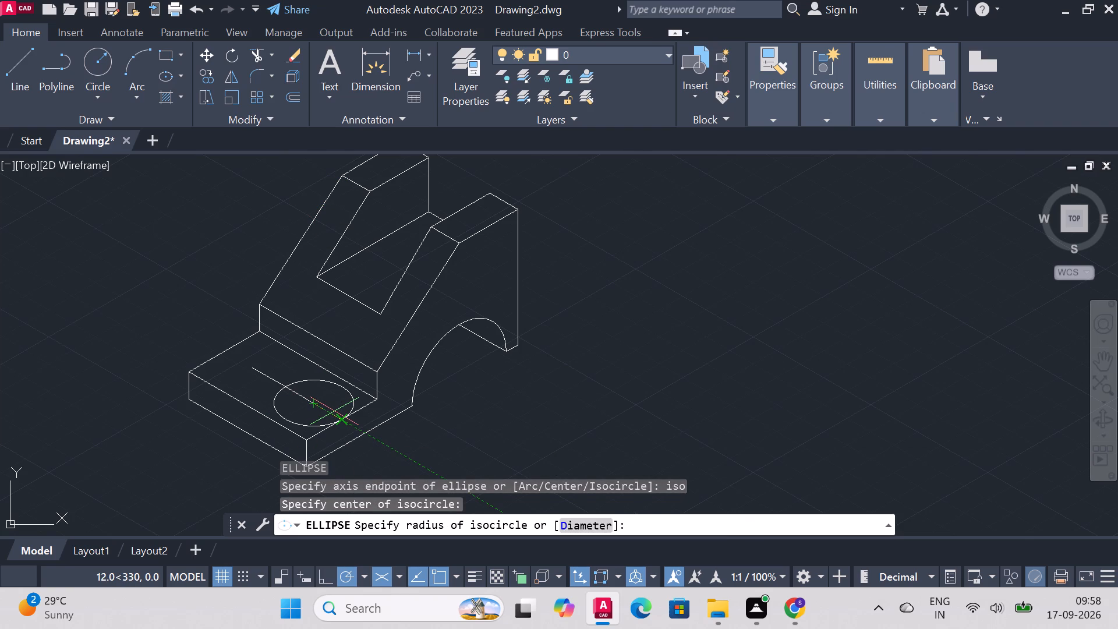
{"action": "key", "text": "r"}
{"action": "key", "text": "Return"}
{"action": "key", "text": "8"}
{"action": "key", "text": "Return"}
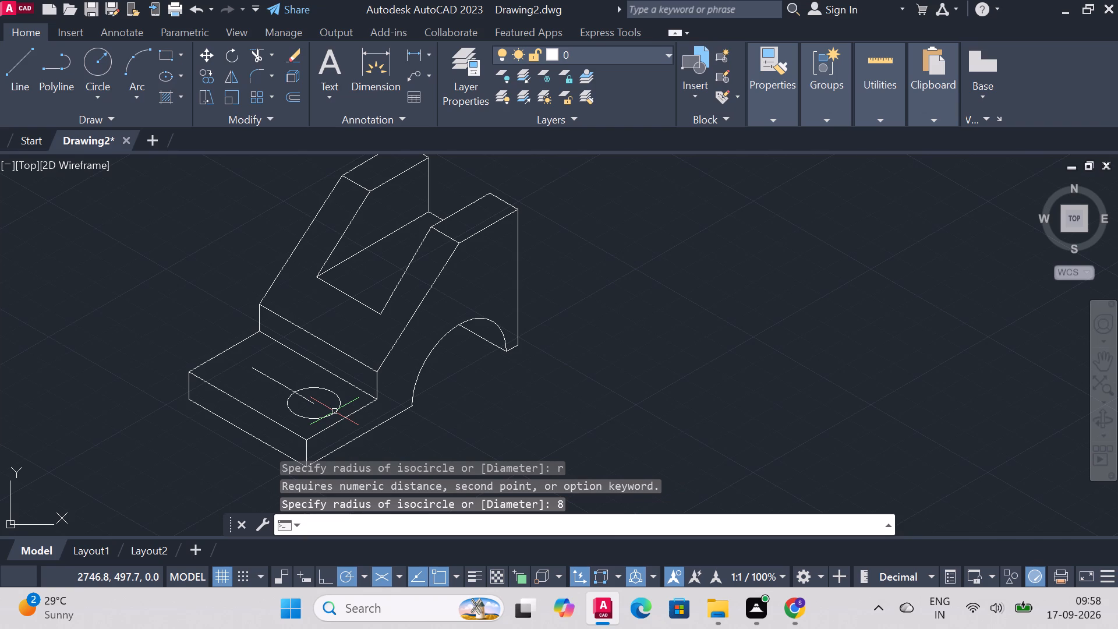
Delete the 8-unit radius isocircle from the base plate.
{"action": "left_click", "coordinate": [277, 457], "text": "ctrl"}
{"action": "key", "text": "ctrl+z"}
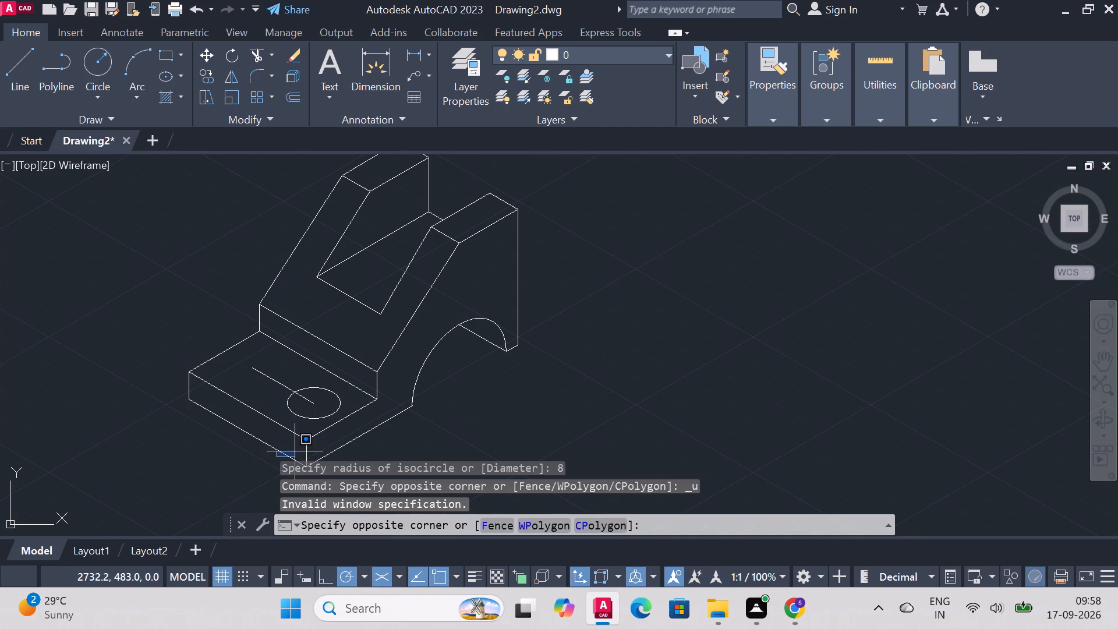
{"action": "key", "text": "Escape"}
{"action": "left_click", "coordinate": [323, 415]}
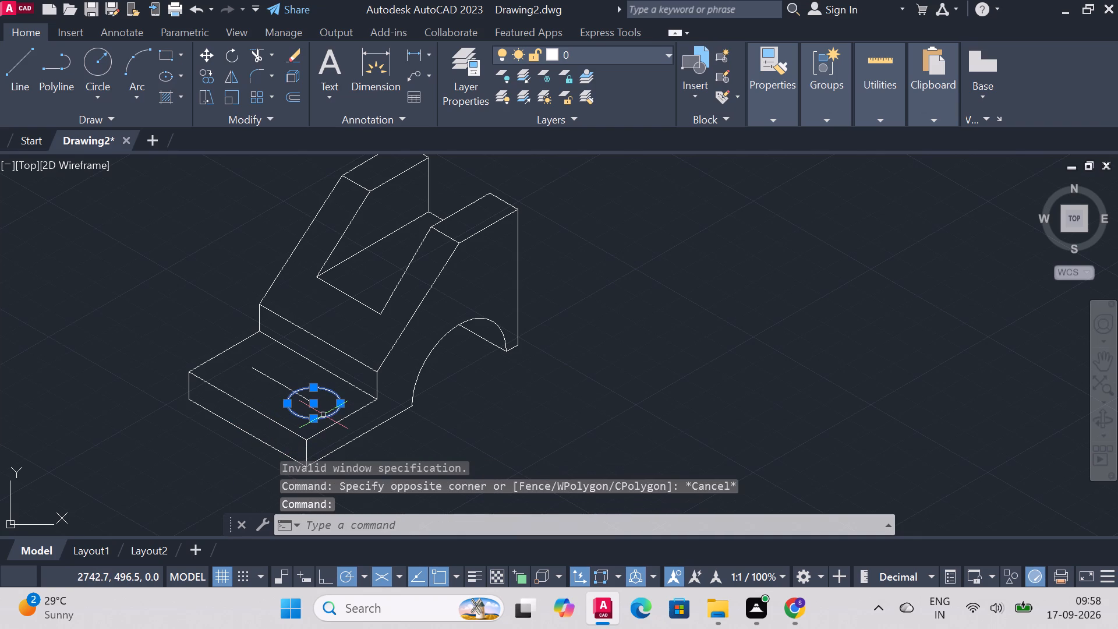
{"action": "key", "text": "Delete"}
Draw a 6-unit radius isocircle in the top isoplane, centred on the near end of the hole centre line.
{"action": "type", "text": "el"}
{"action": "key", "text": "Return"}
{"action": "type", "text": "iso"}
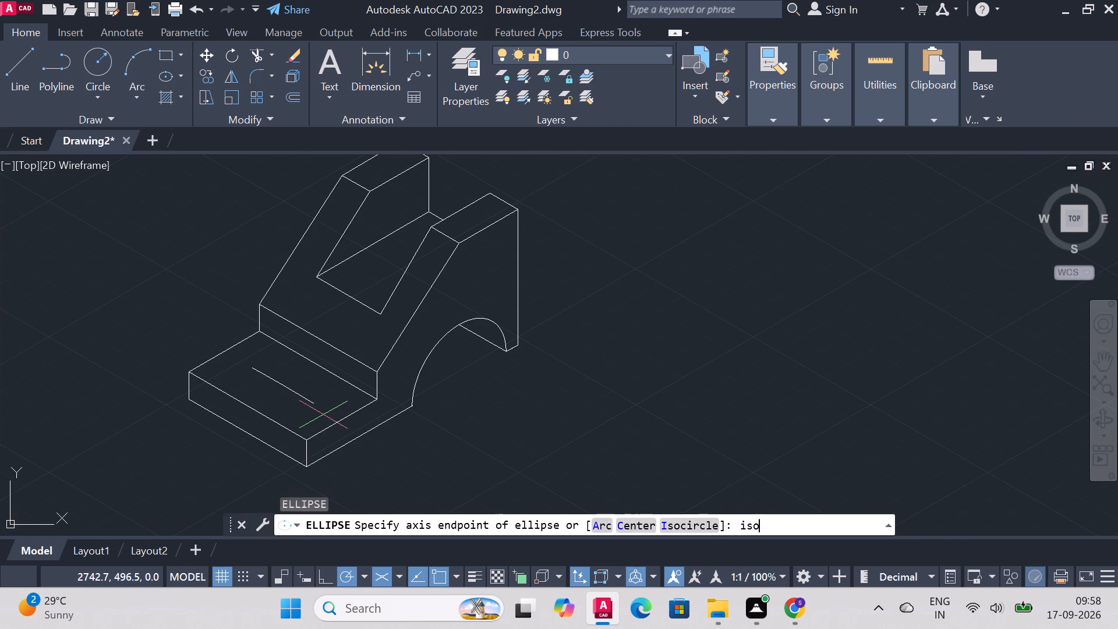
{"action": "key", "text": "Return"}
{"action": "left_click", "coordinate": [315, 406]}
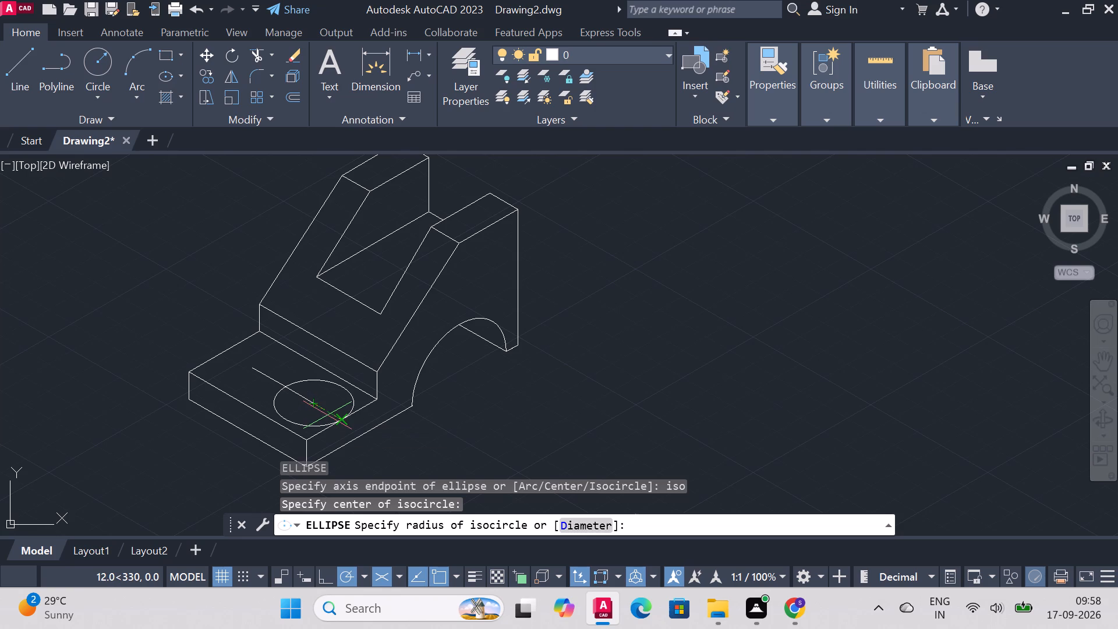
{"action": "key", "text": "r"}
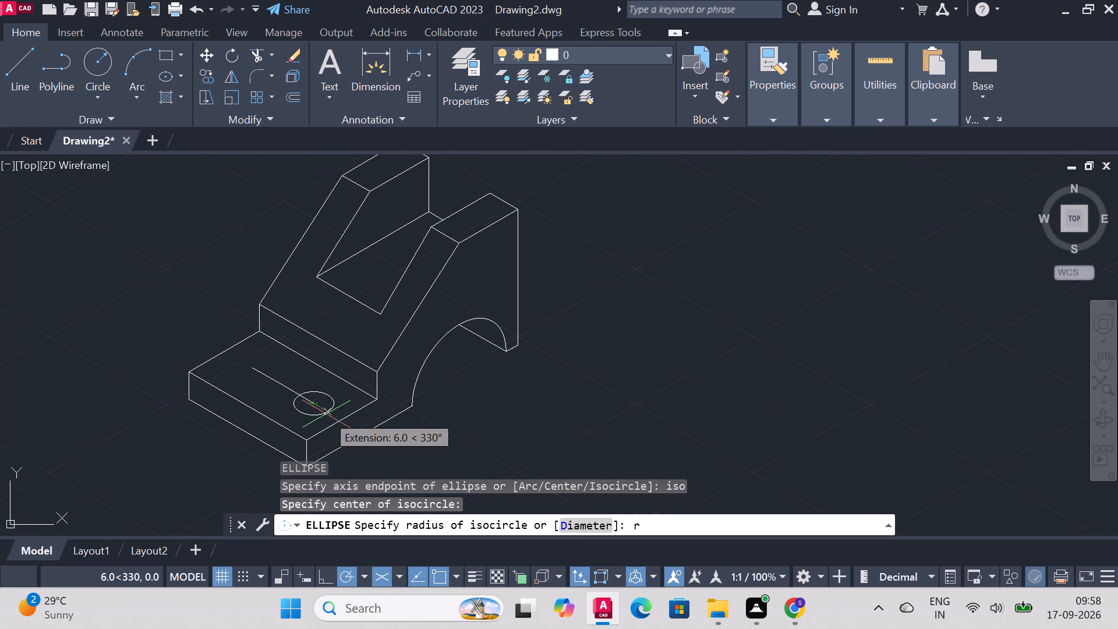
{"action": "key", "text": "Return"}
{"action": "key", "text": "6"}
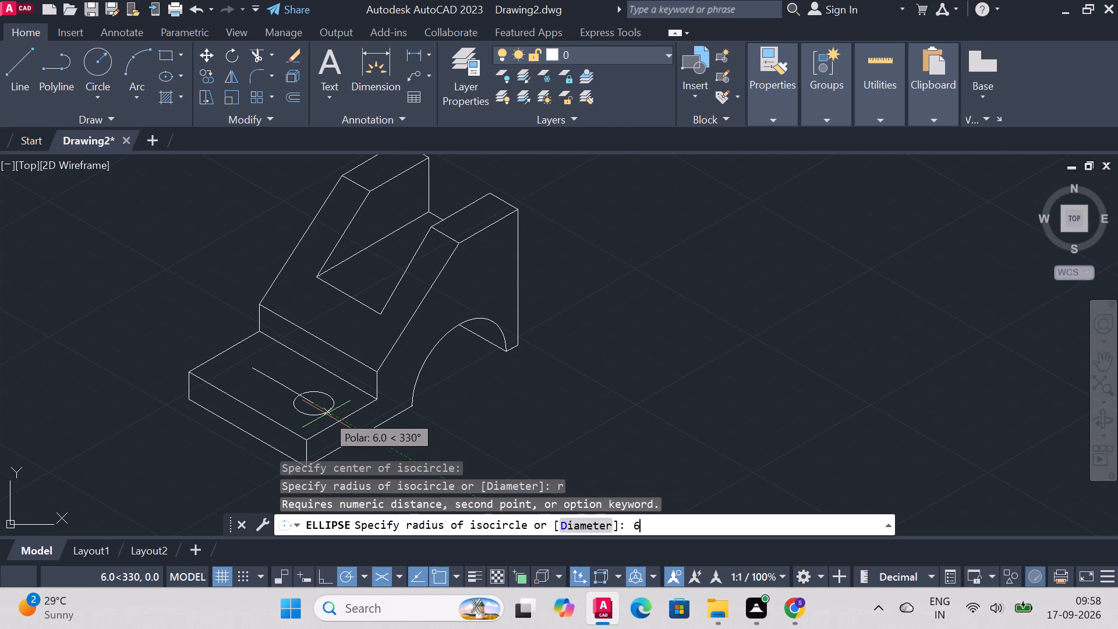
{"action": "key", "text": "Return"}
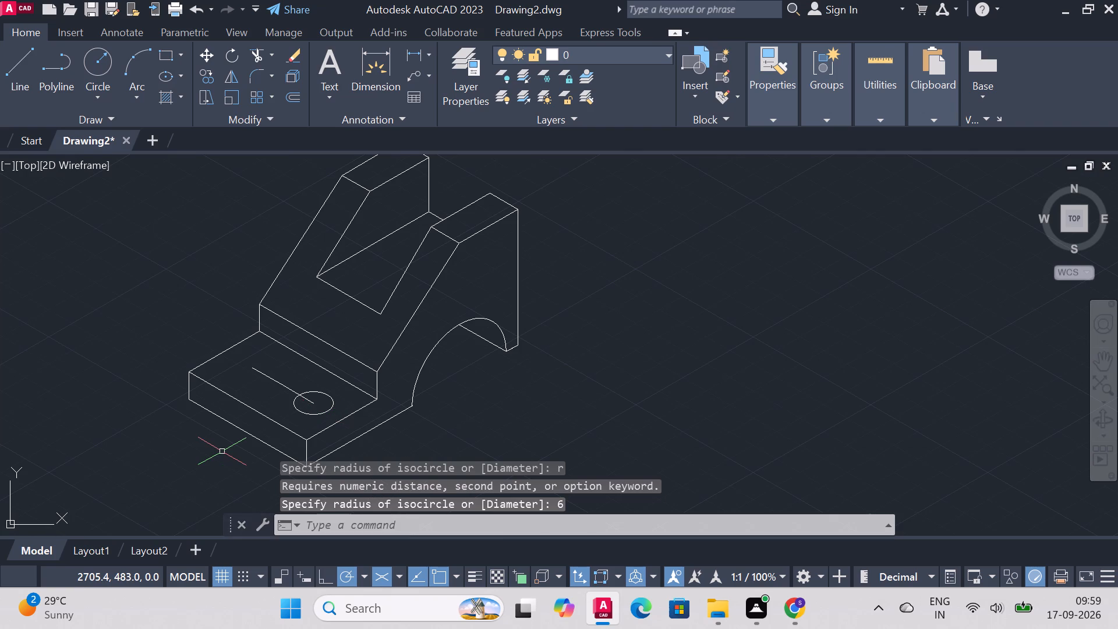
Copy the 6-unit isocircle from its centre 26 units at 150° to the far end of the hole centre line.
{"action": "type", "text": "copy"}
{"action": "key", "text": "Return"}
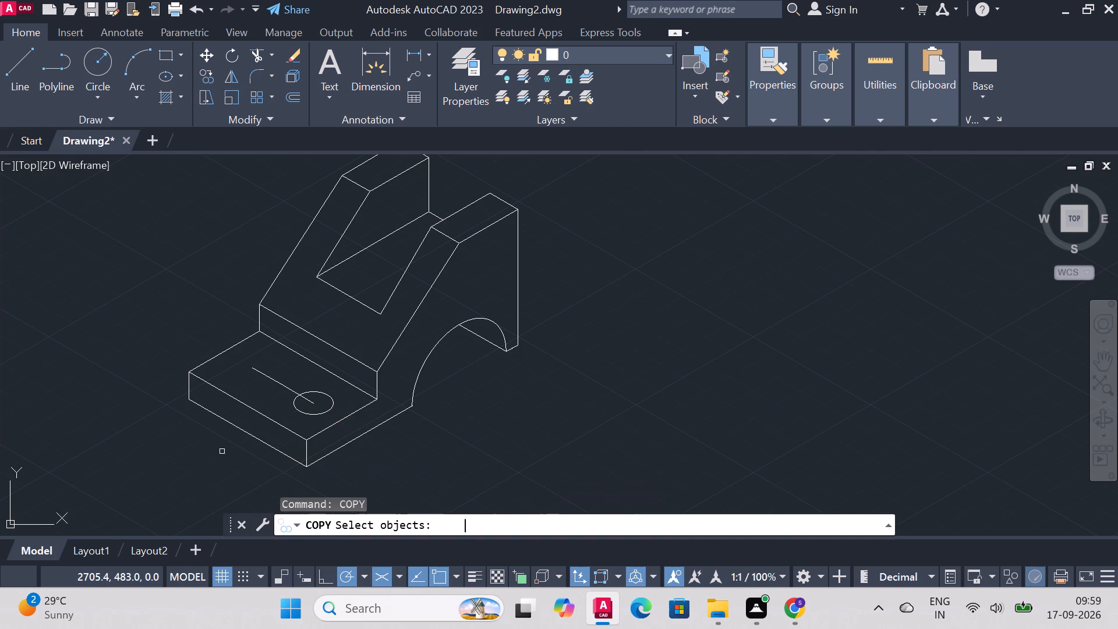
{"action": "left_click", "coordinate": [306, 416]}
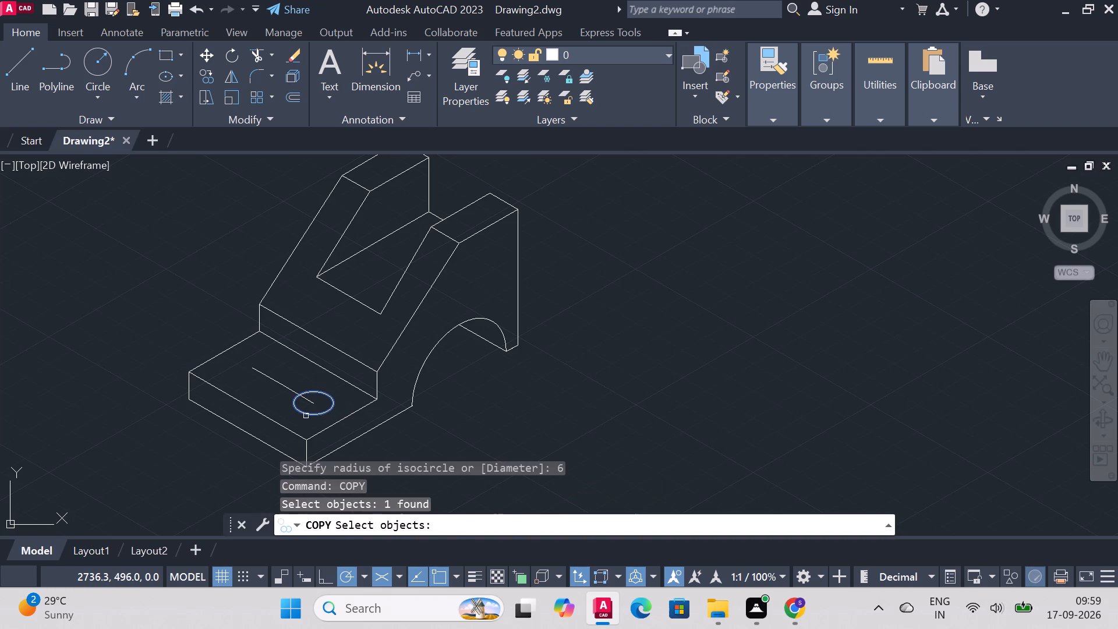
{"action": "key", "text": "Return"}
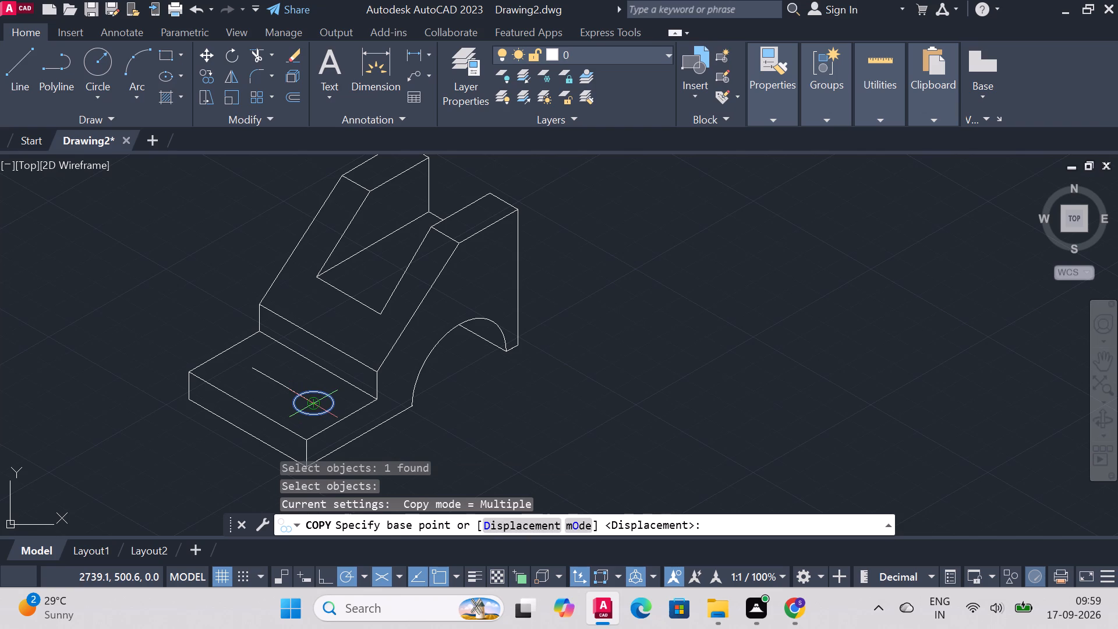
{"action": "left_click", "coordinate": [313, 408]}
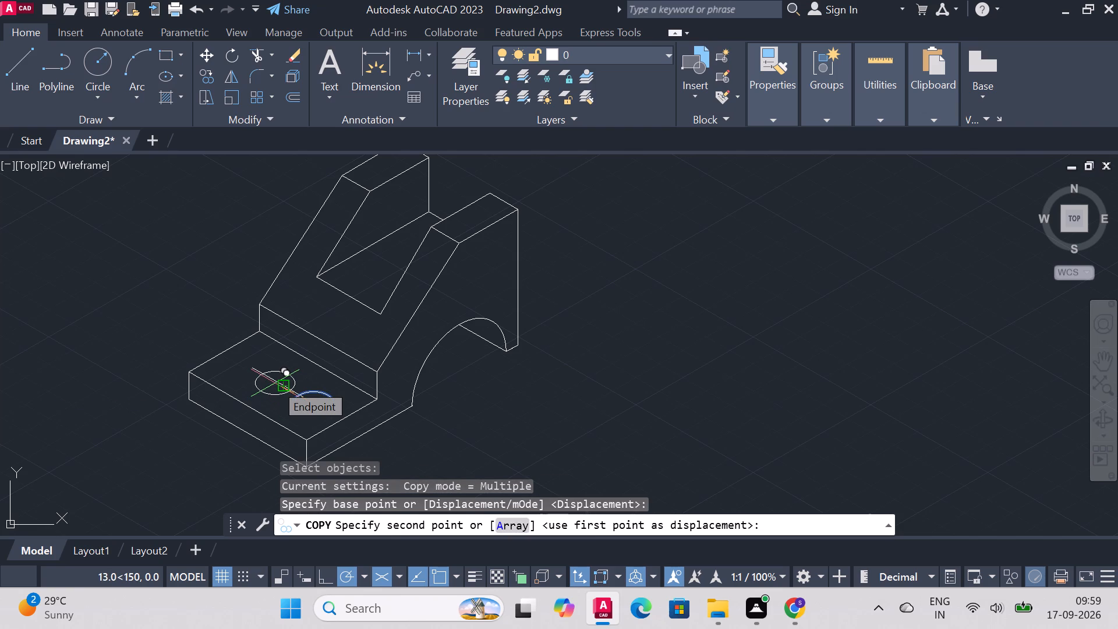
{"action": "type", "text": "26"}
{"action": "key", "text": "Return"}
{"action": "key", "text": "Escape"}
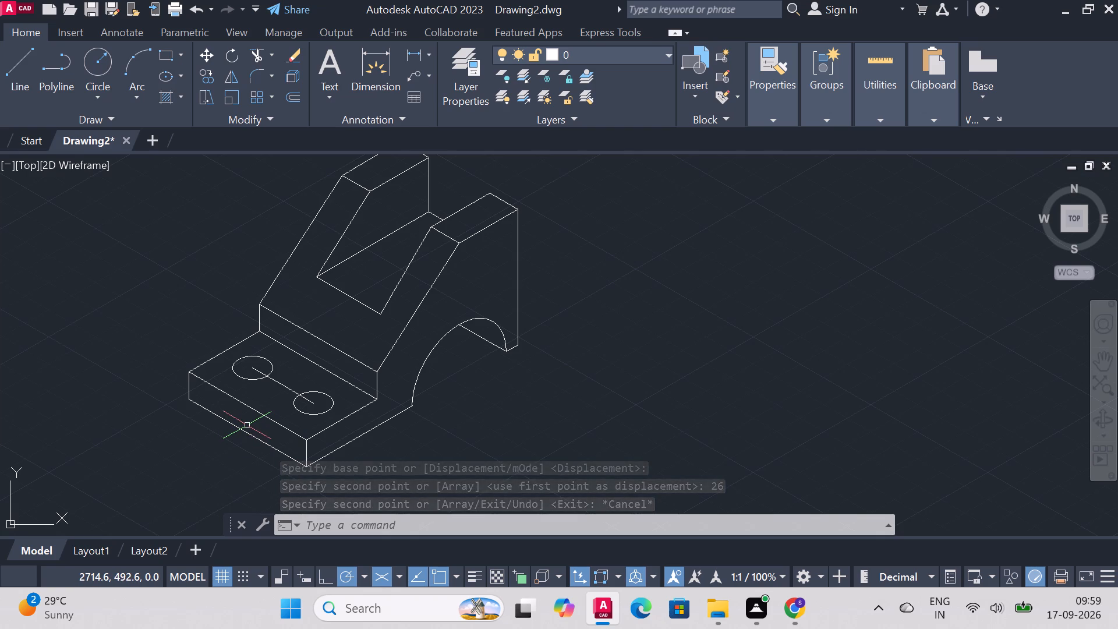
Trim away the hole centre line, both between the two base plate holes and inside each hole.
{"action": "type", "text": "trim"}
{"action": "key", "text": "Return"}
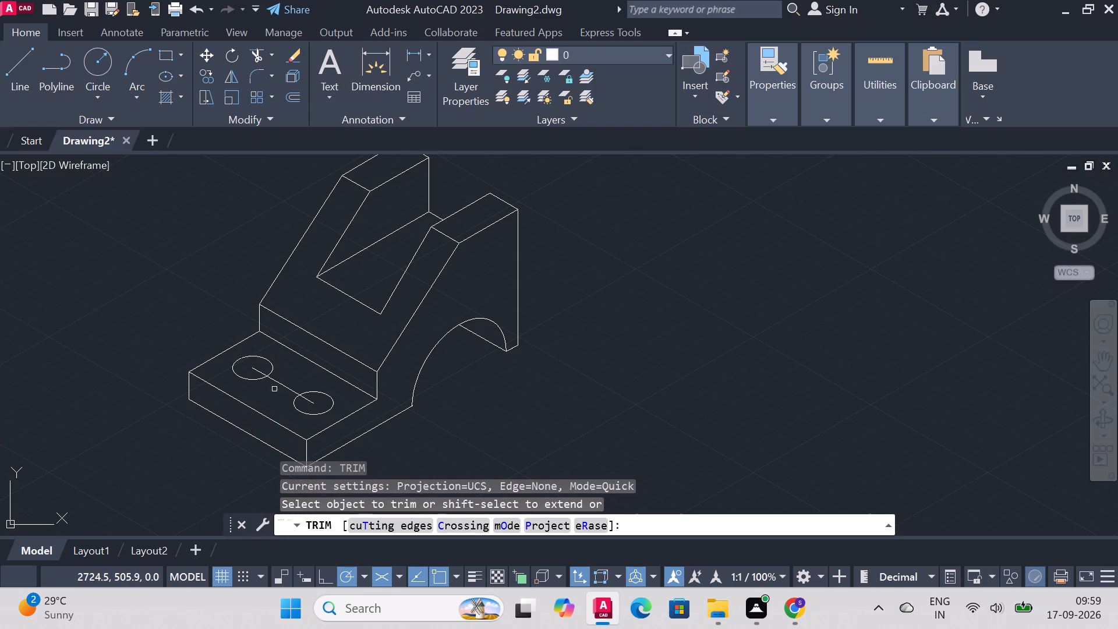
{"action": "left_click", "coordinate": [278, 381]}
{"action": "left_click", "coordinate": [285, 388]}
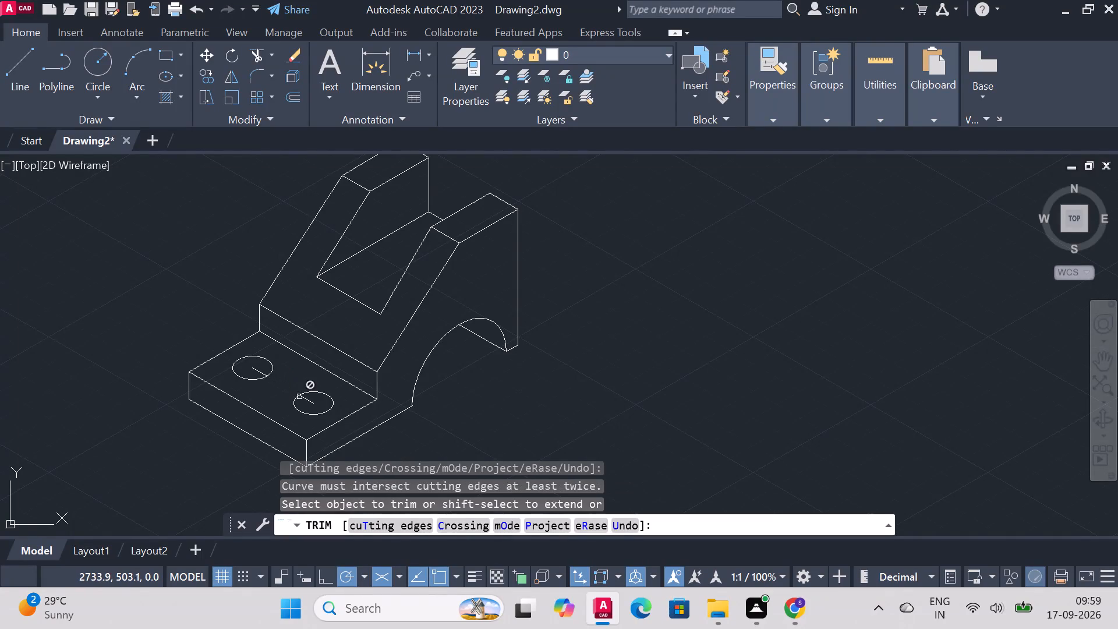
{"action": "left_click", "coordinate": [309, 400]}
{"action": "left_click", "coordinate": [256, 370]}
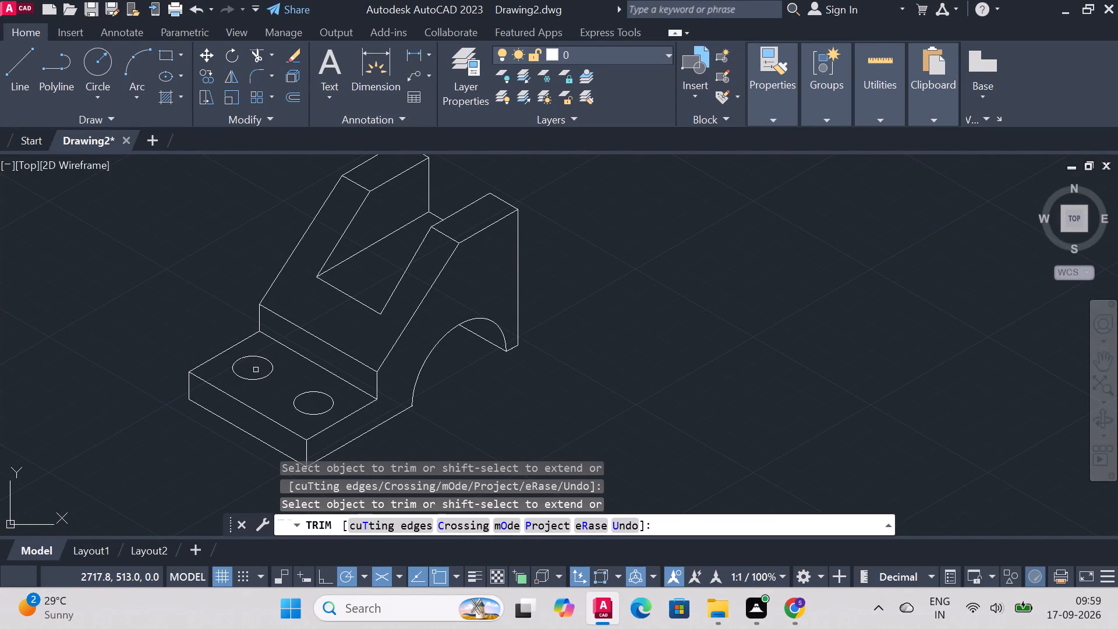
{"action": "key", "text": "Escape"}
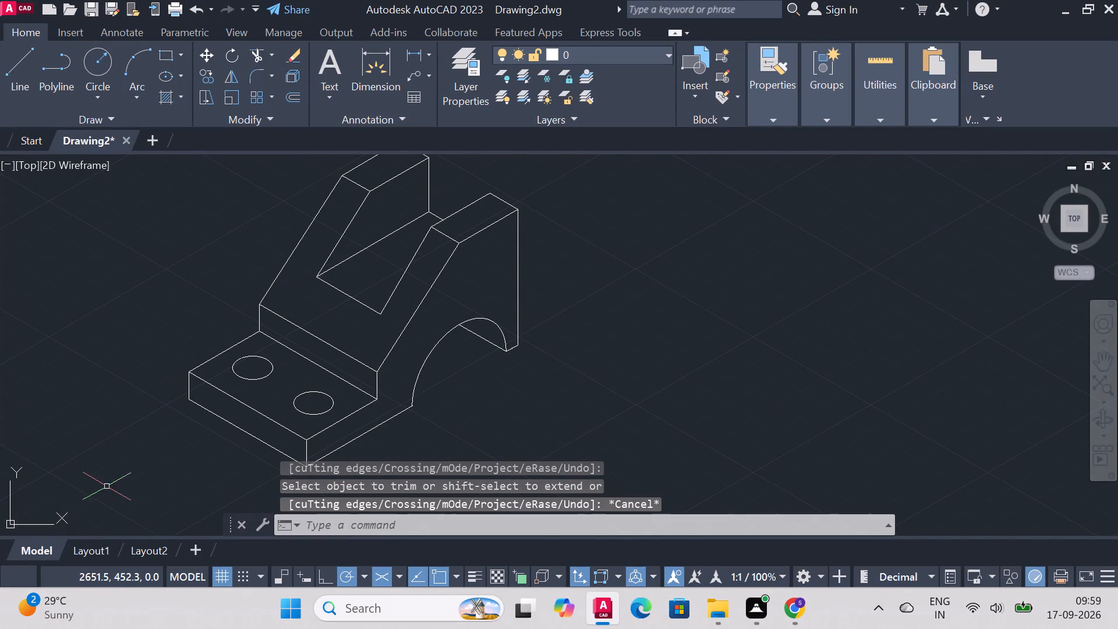
Add a vertical dimension from the centre of the semicircular cut-out to the point on its arc directly above.
{"action": "left_click", "coordinate": [383, 82]}
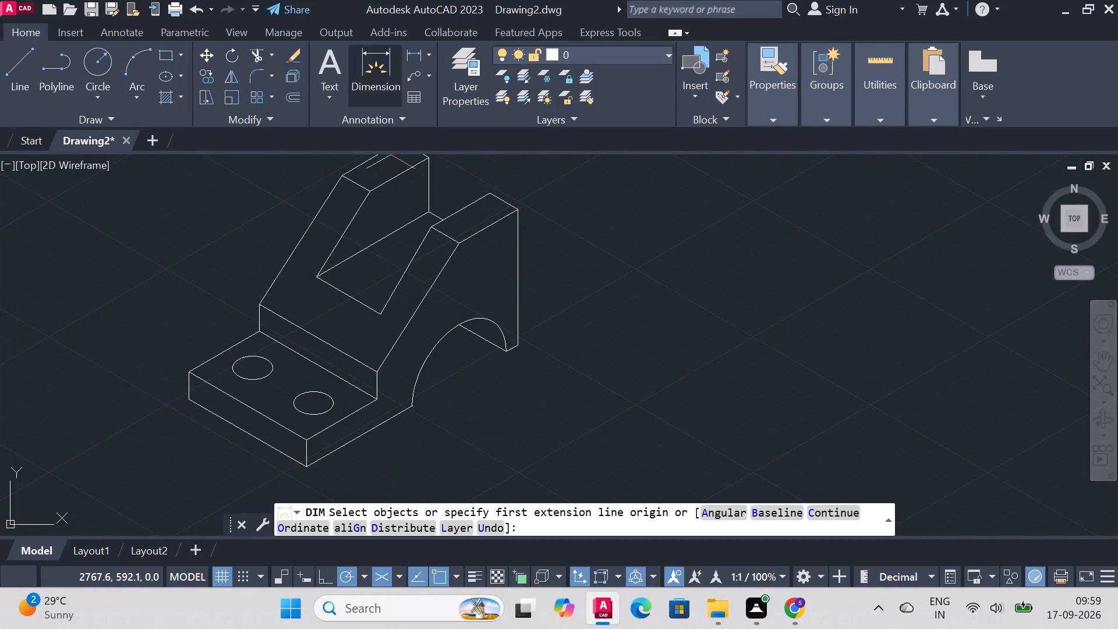
{"action": "left_click", "coordinate": [459, 379]}
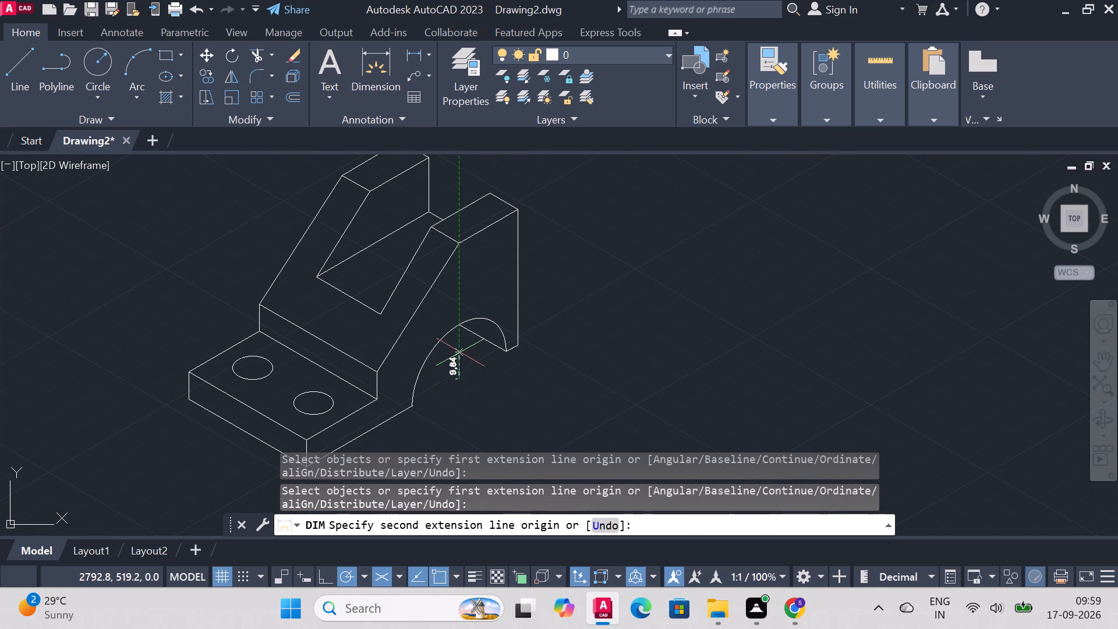
{"action": "left_click", "coordinate": [461, 326]}
{"action": "left_click", "coordinate": [461, 326]}
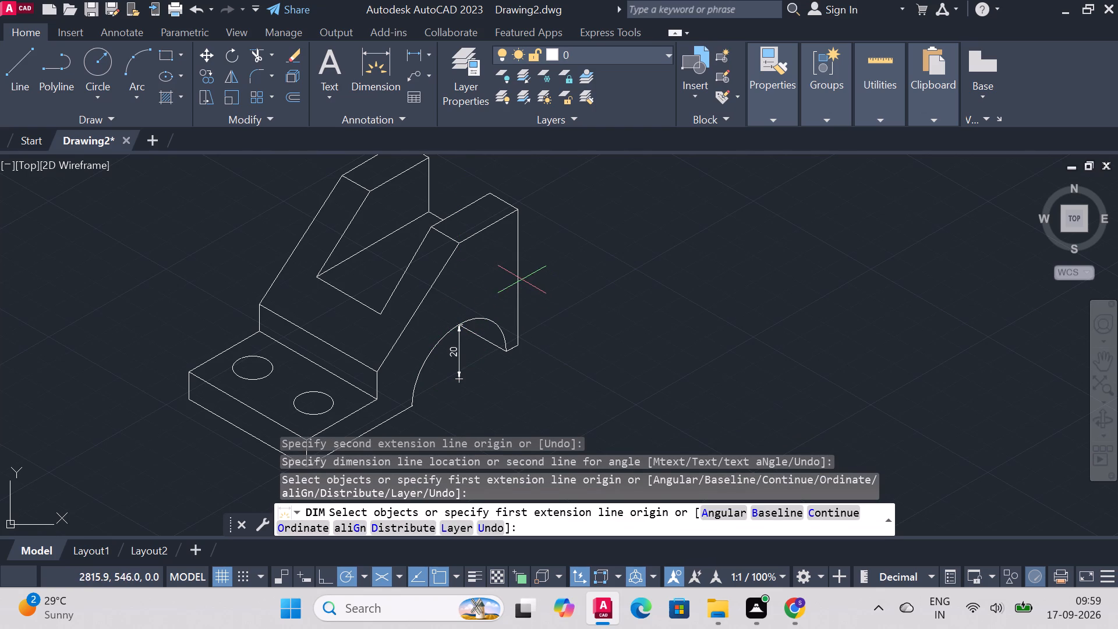
Add vertical dimensions to the near rib's full-height rear edge and the far rib's short rear edge.
{"action": "left_click", "coordinate": [515, 262]}
{"action": "left_click", "coordinate": [537, 262]}
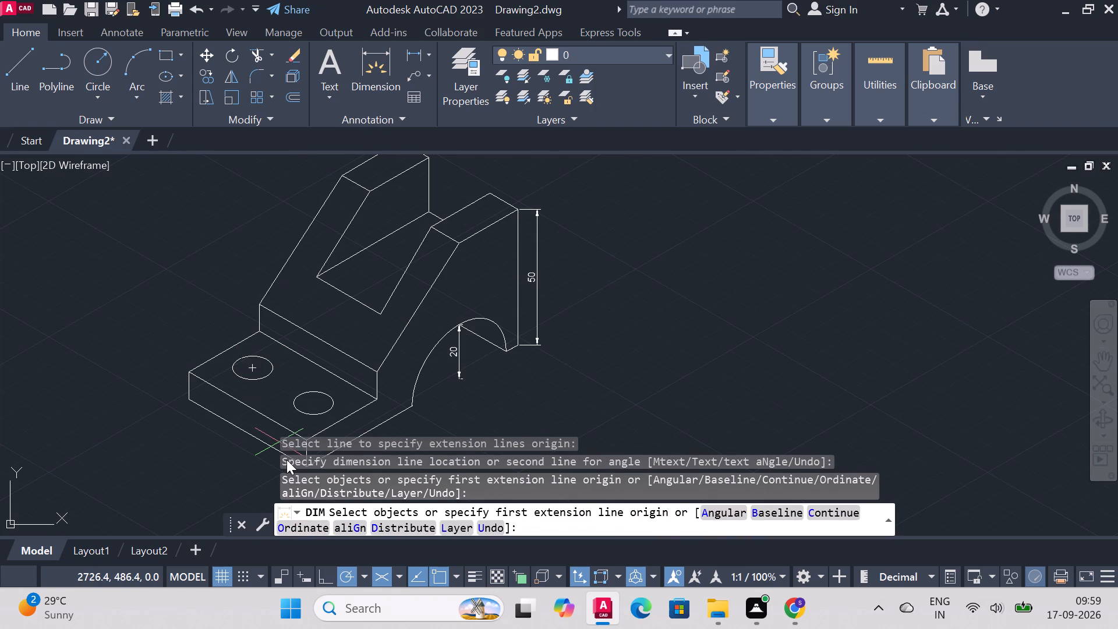
{"action": "left_click", "coordinate": [430, 190]}
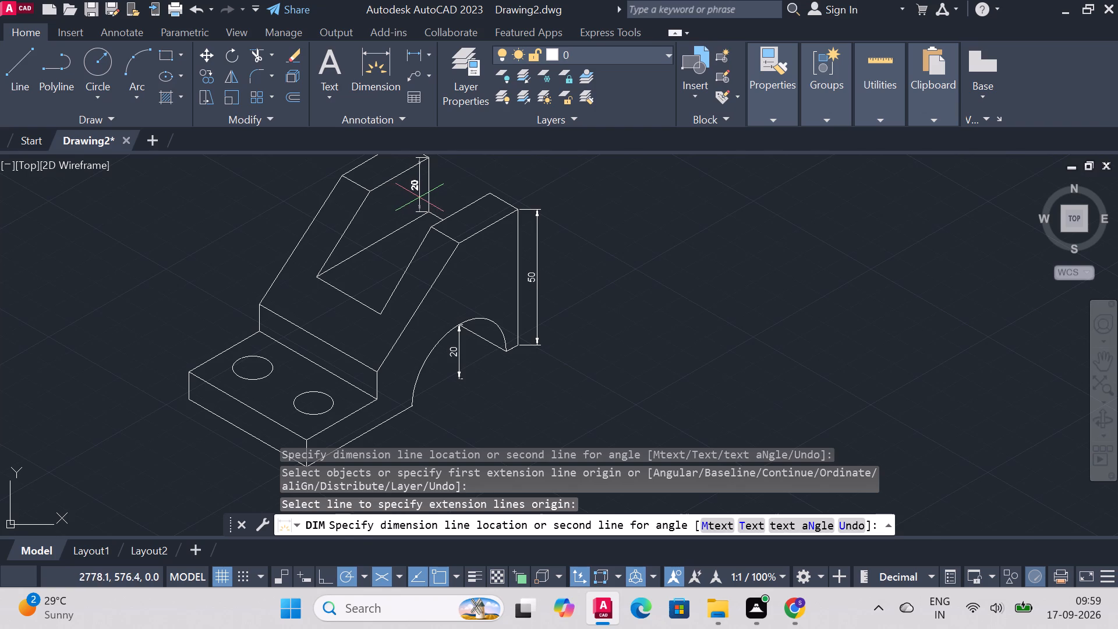
{"action": "left_click", "coordinate": [419, 198]}
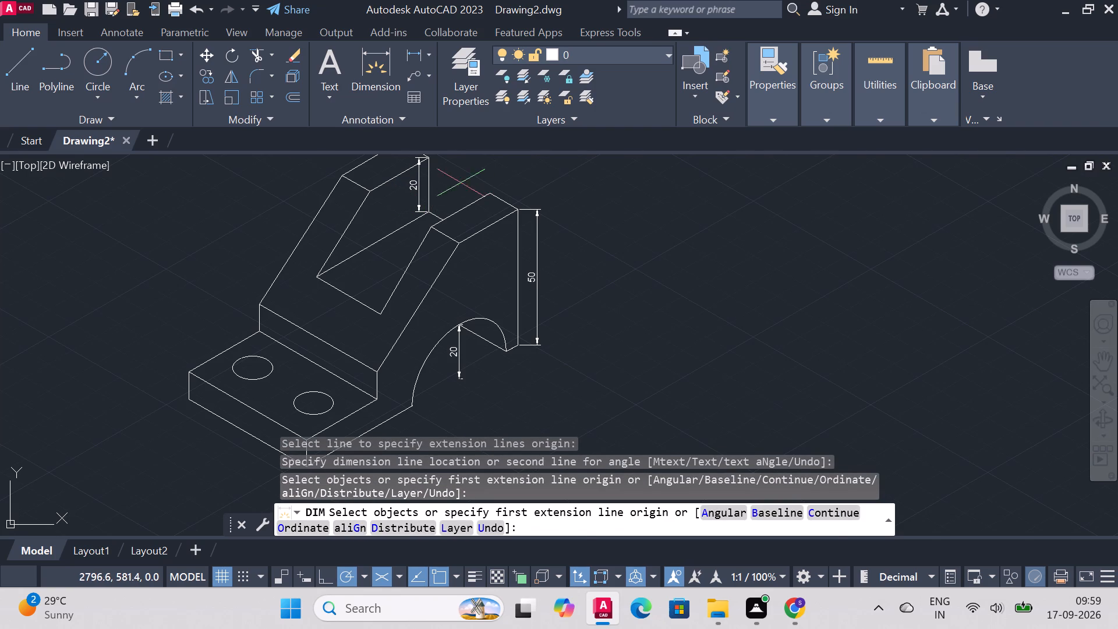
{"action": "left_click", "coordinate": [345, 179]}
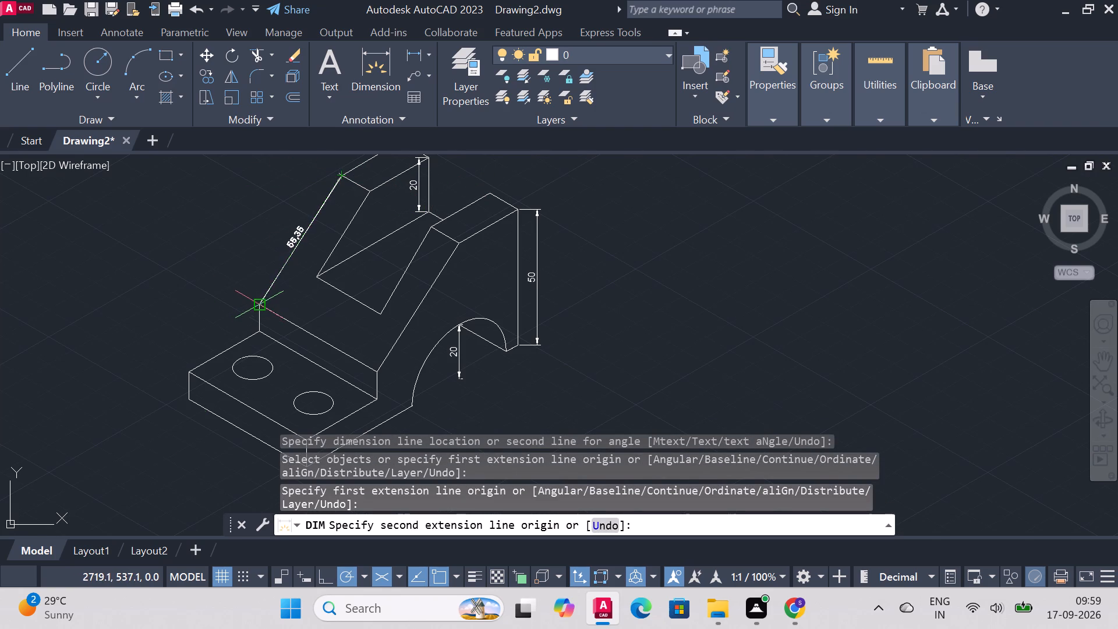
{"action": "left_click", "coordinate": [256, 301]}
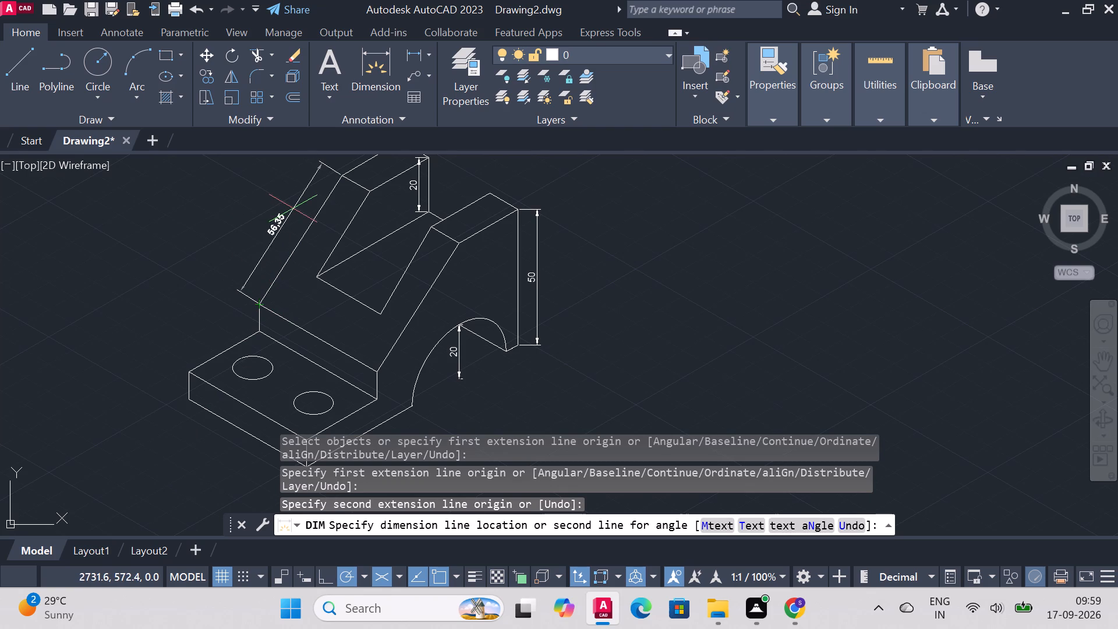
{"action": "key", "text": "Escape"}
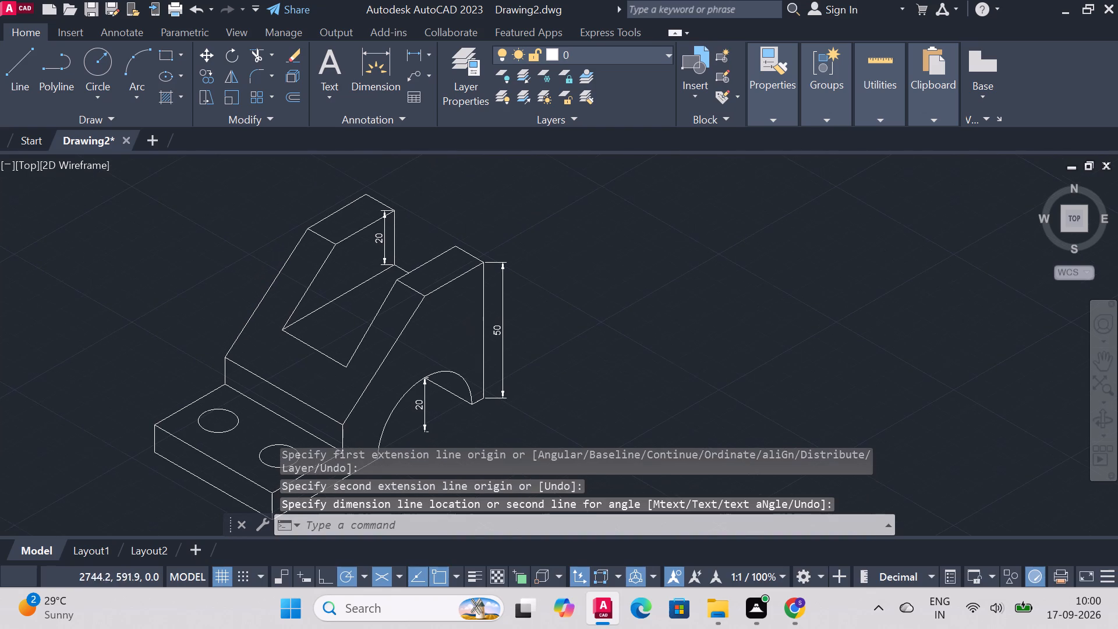
Draw a vertical reference line about 36 units upward from the lower end of the far rib's outer sloping edge.
{"action": "key", "text": "l"}
{"action": "key", "text": "Return"}
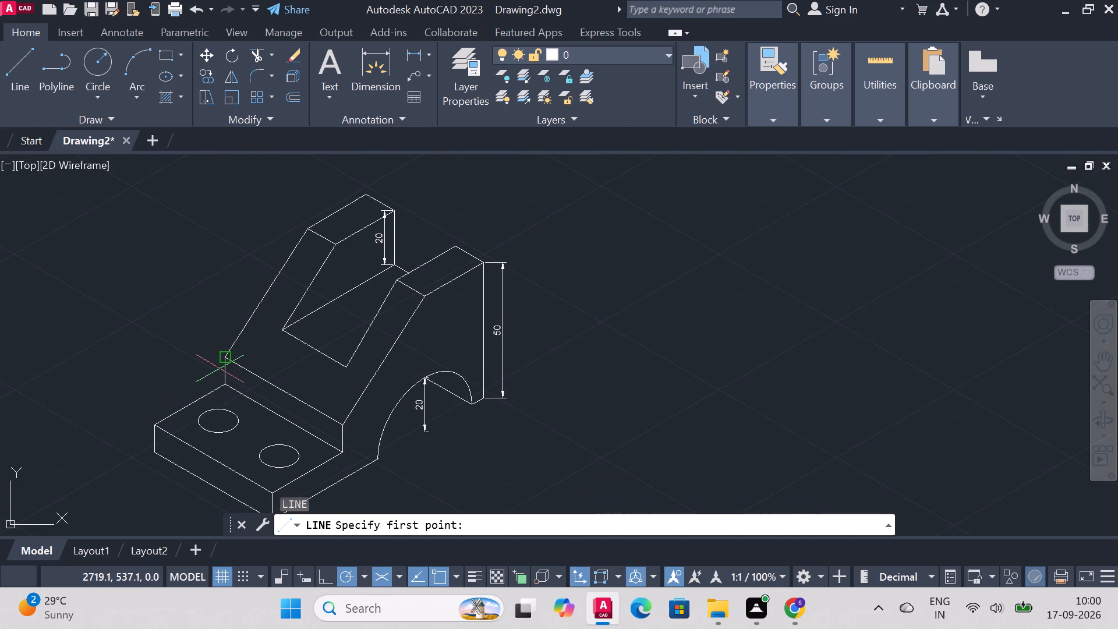
{"action": "left_click", "coordinate": [230, 358]}
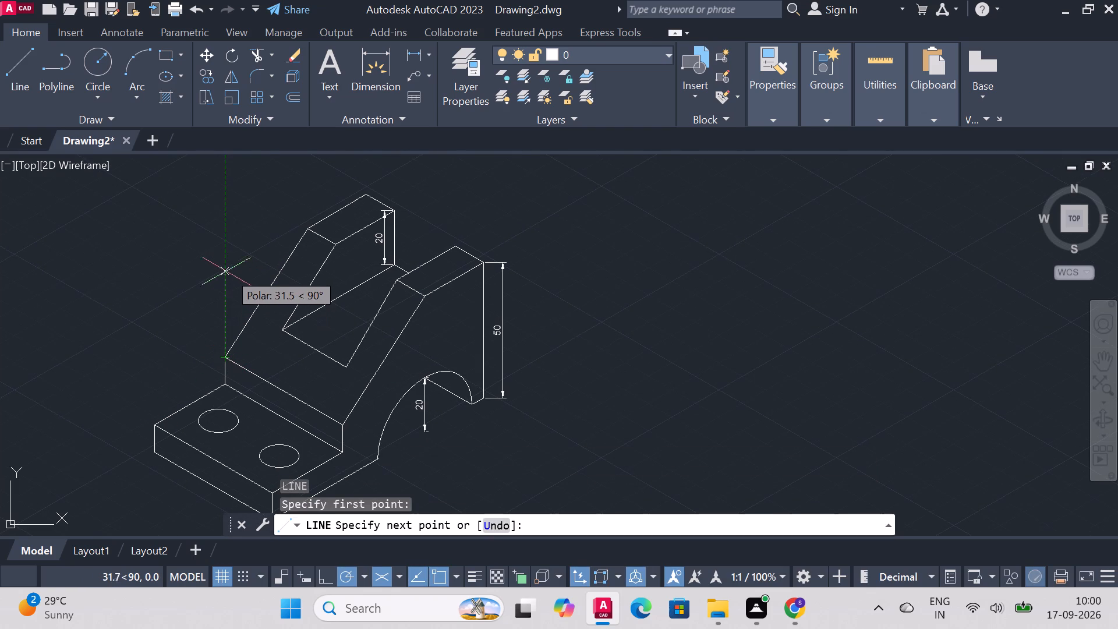
{"action": "left_click", "coordinate": [227, 259]}
{"action": "key", "text": "Escape"}
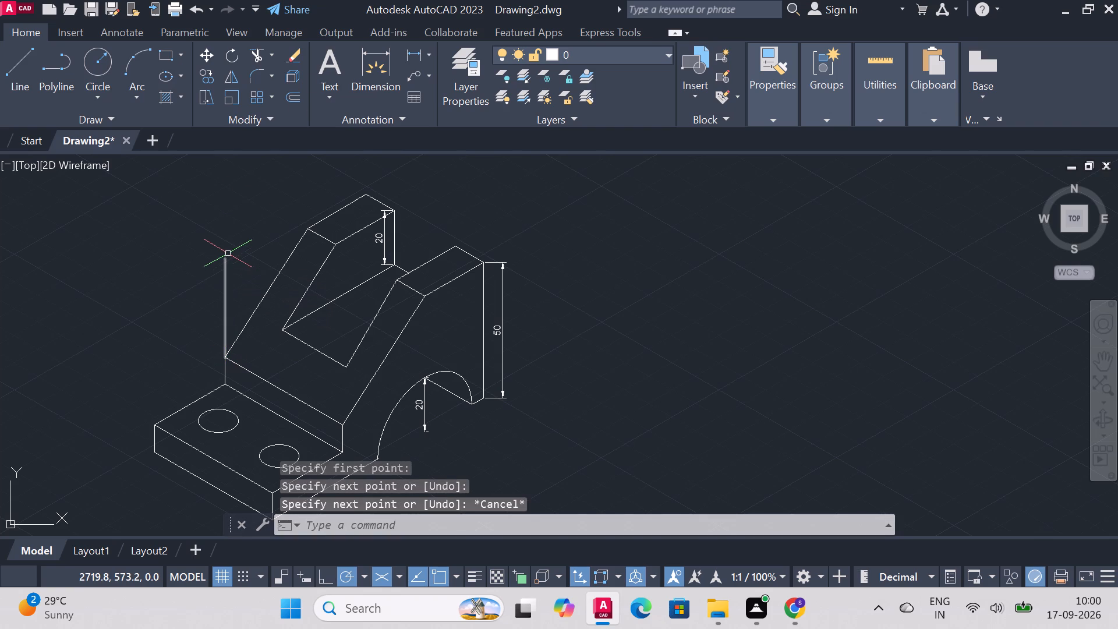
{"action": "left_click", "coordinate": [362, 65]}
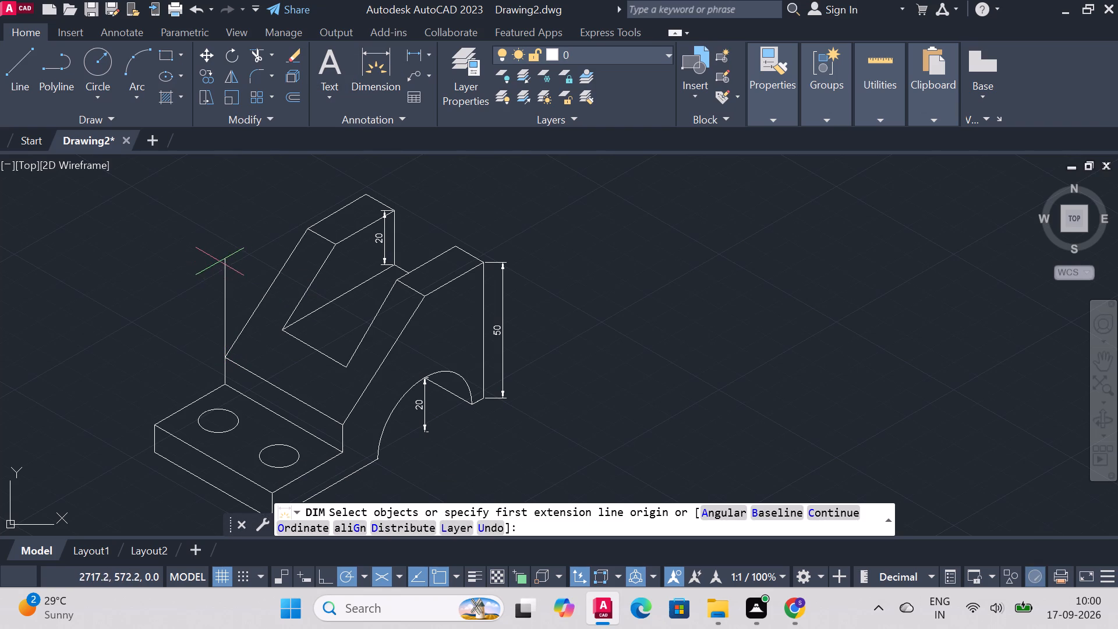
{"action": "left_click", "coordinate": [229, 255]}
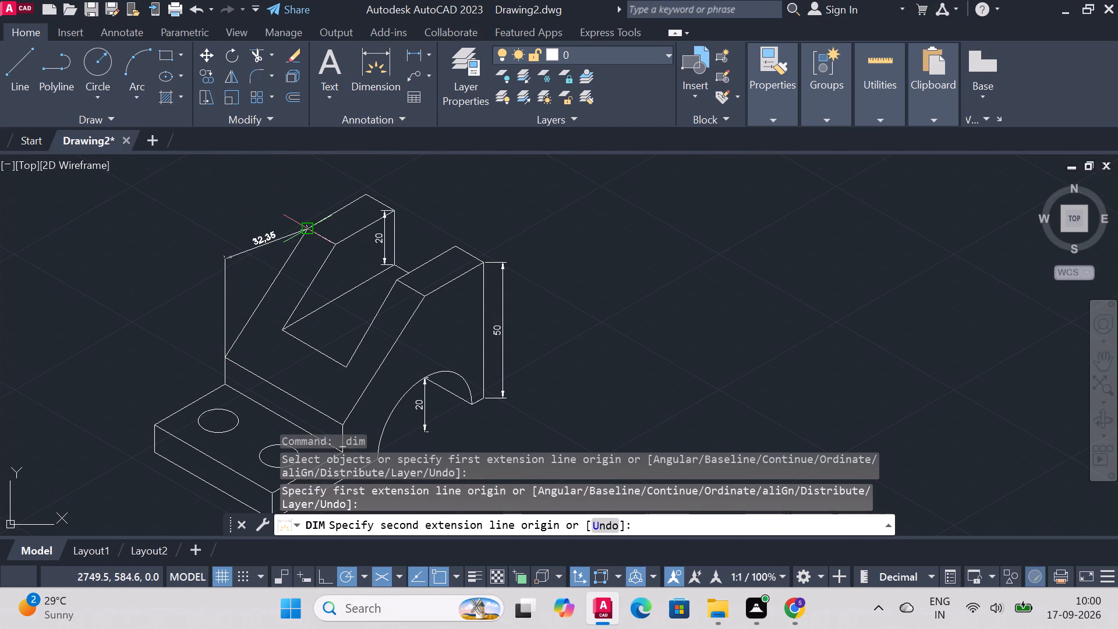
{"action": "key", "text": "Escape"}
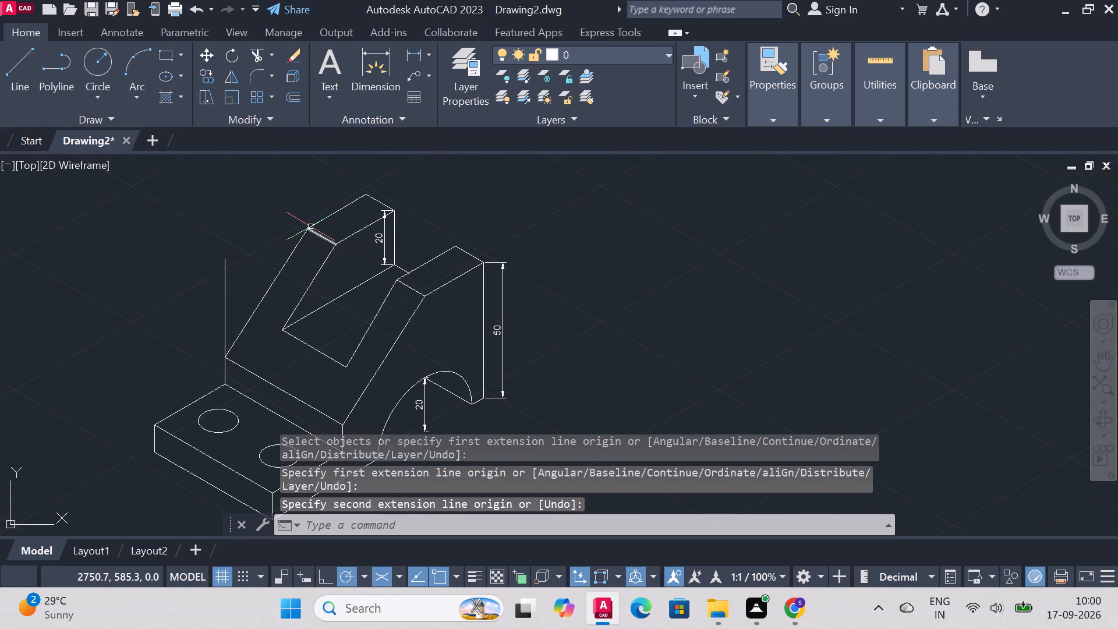
Add an aligned dimension from the top of the far rib's outer sloping edge to the vertical reference line, along the 30° isometric direction.
{"action": "left_click", "coordinate": [363, 87]}
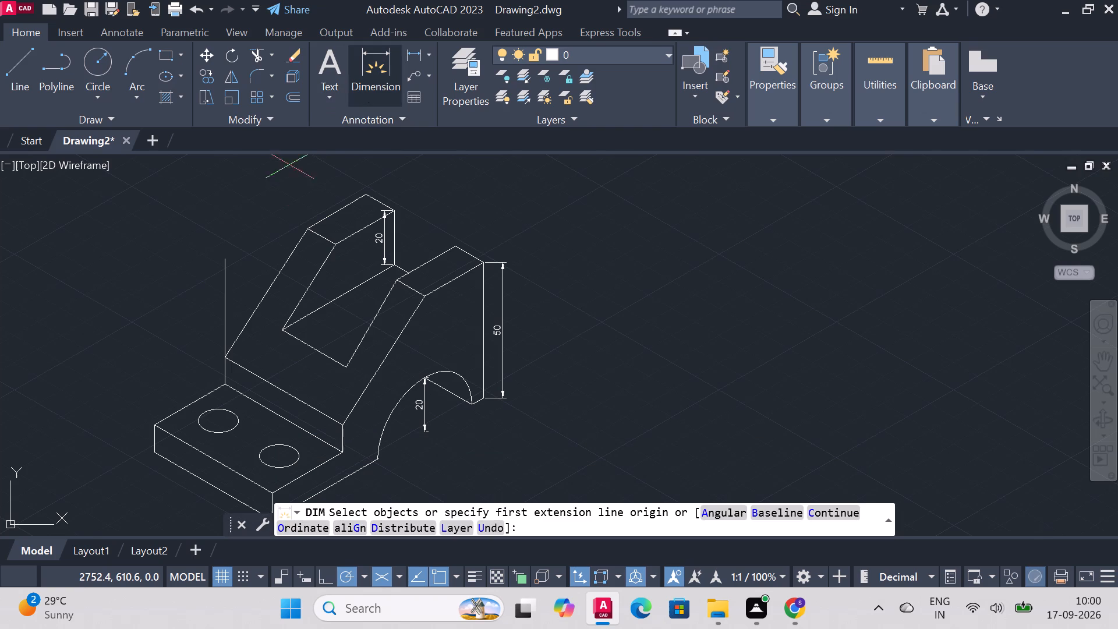
{"action": "left_click", "coordinate": [308, 231]}
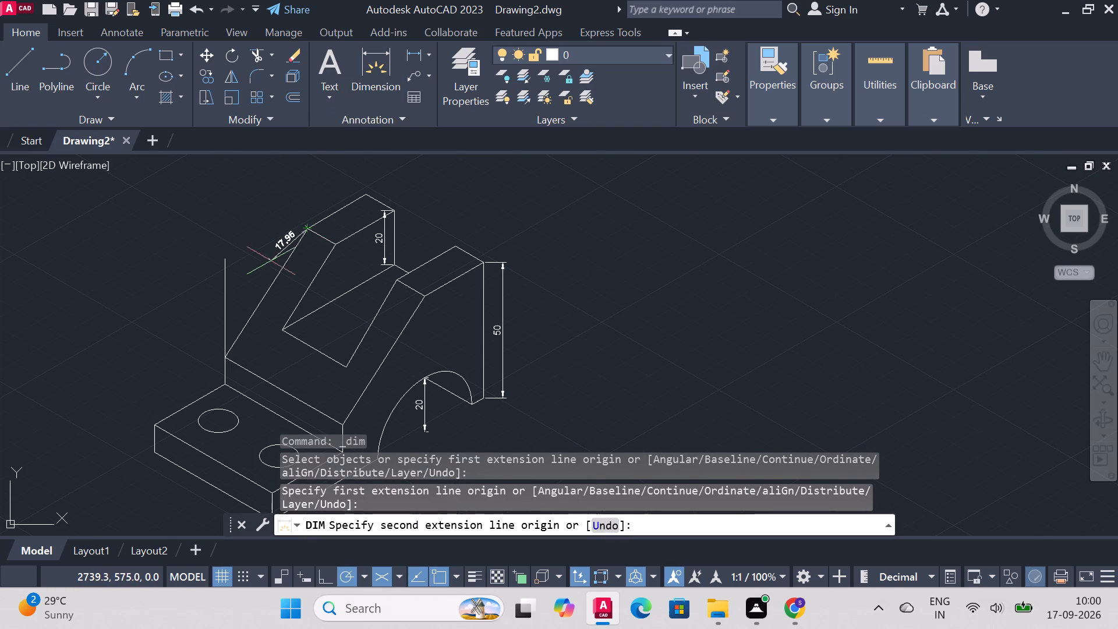
{"action": "left_click", "coordinate": [225, 276]}
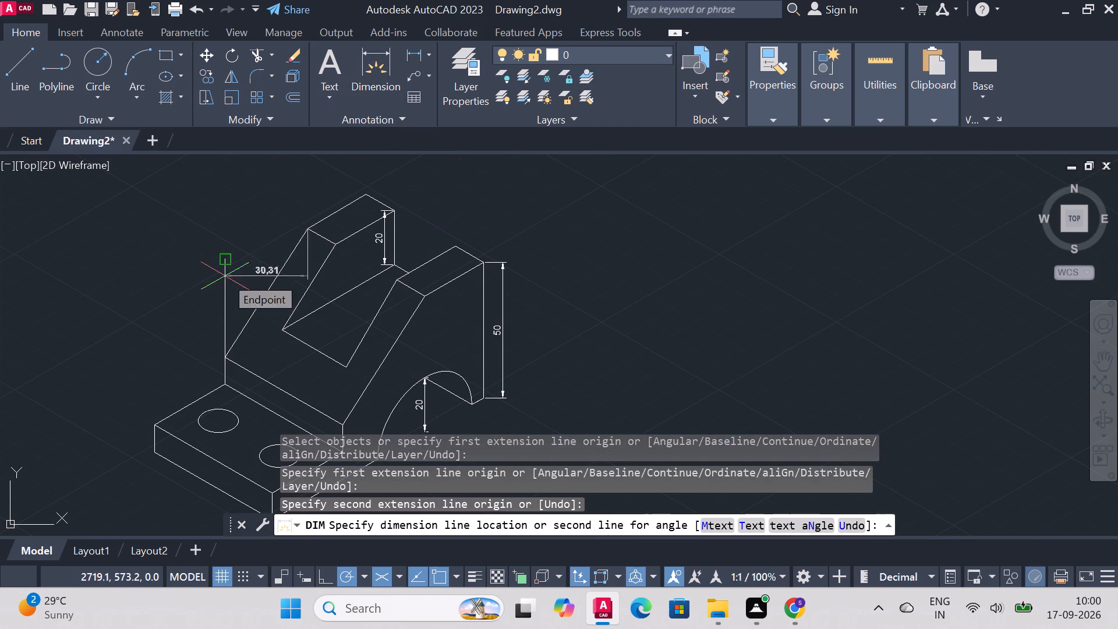
{"action": "left_click", "coordinate": [230, 269]}
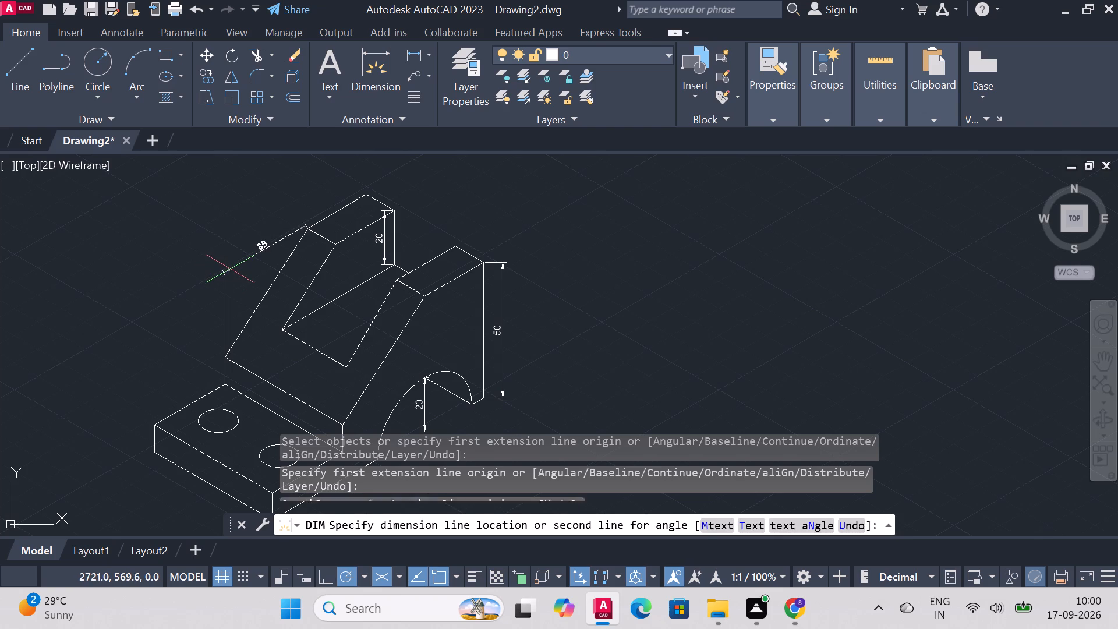
{"action": "key", "text": "Escape"}
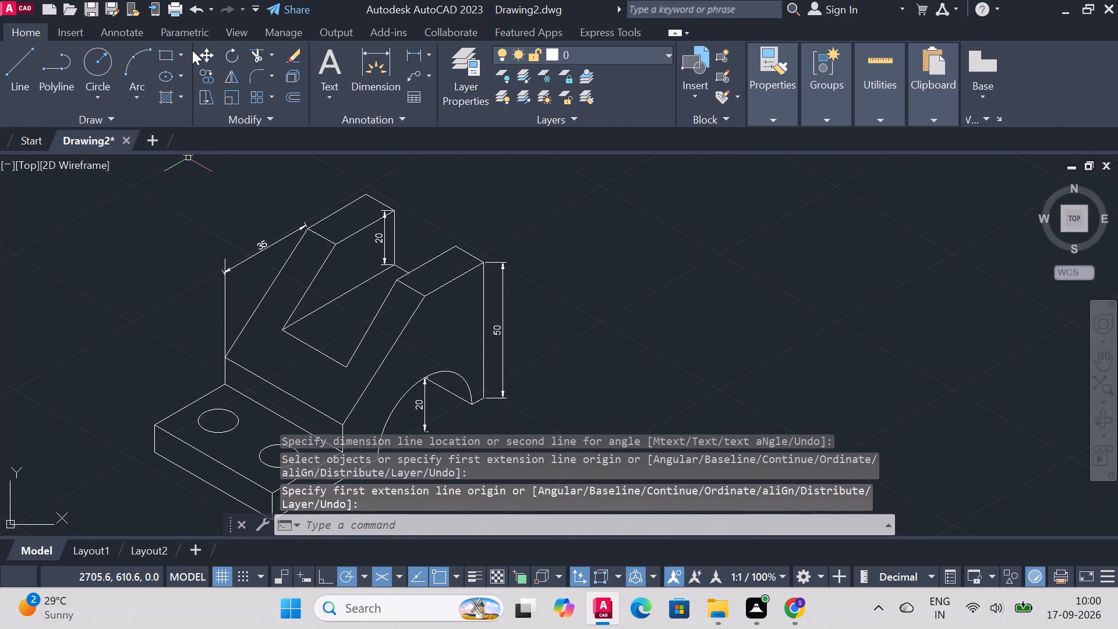
{"action": "key", "text": "Escape"}
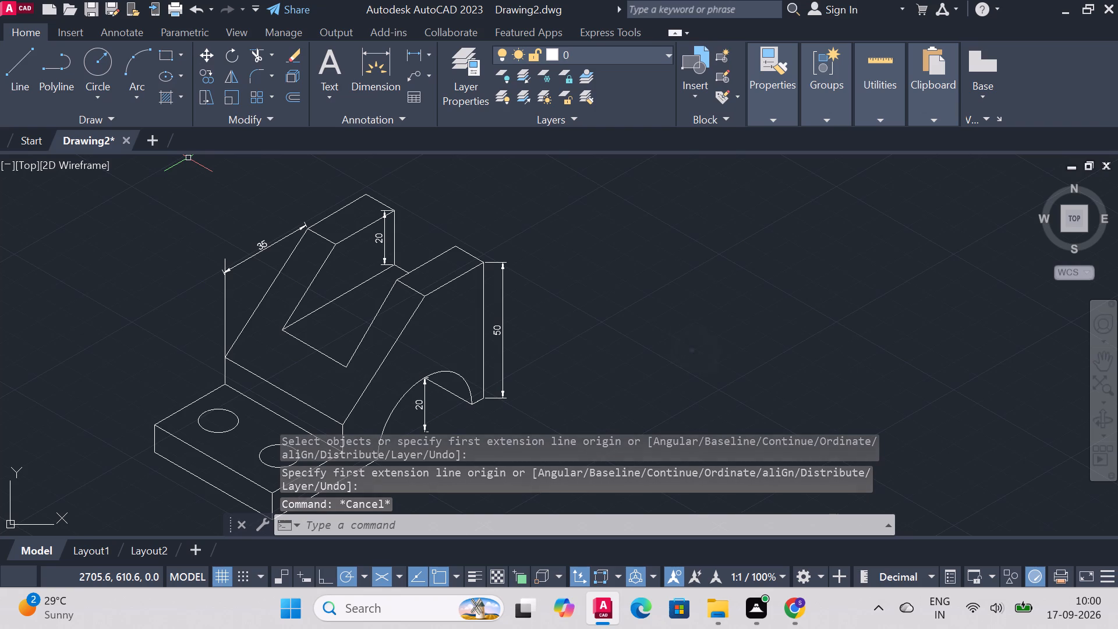
Add an aligned dimension along the outer top edge of the far rib.
{"action": "left_click", "coordinate": [372, 56]}
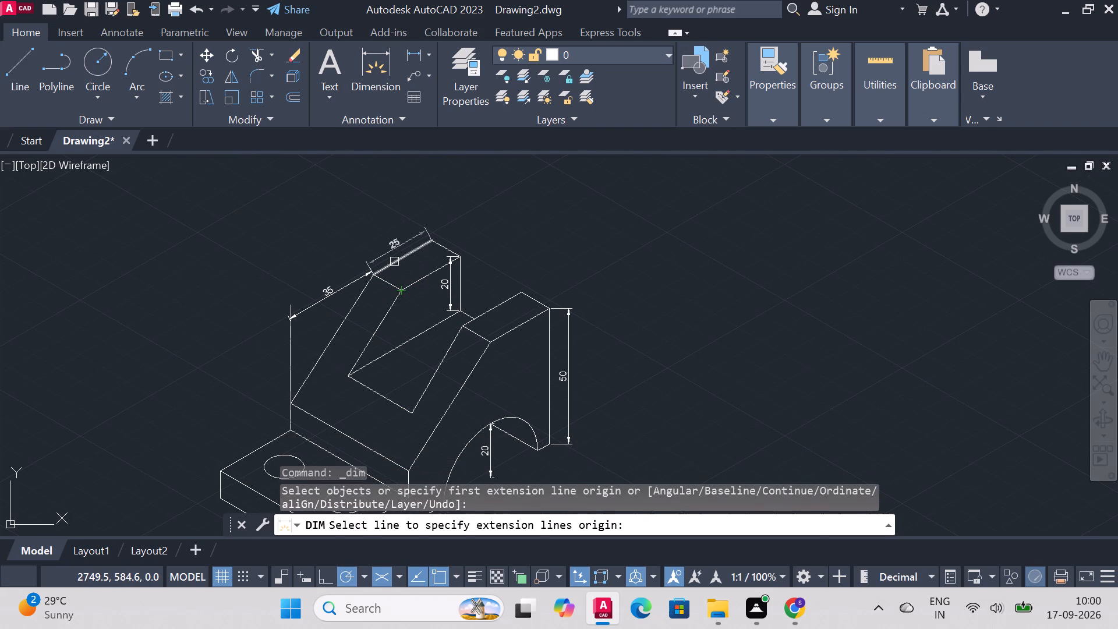
{"action": "left_click", "coordinate": [394, 262]}
{"action": "left_click", "coordinate": [391, 257]}
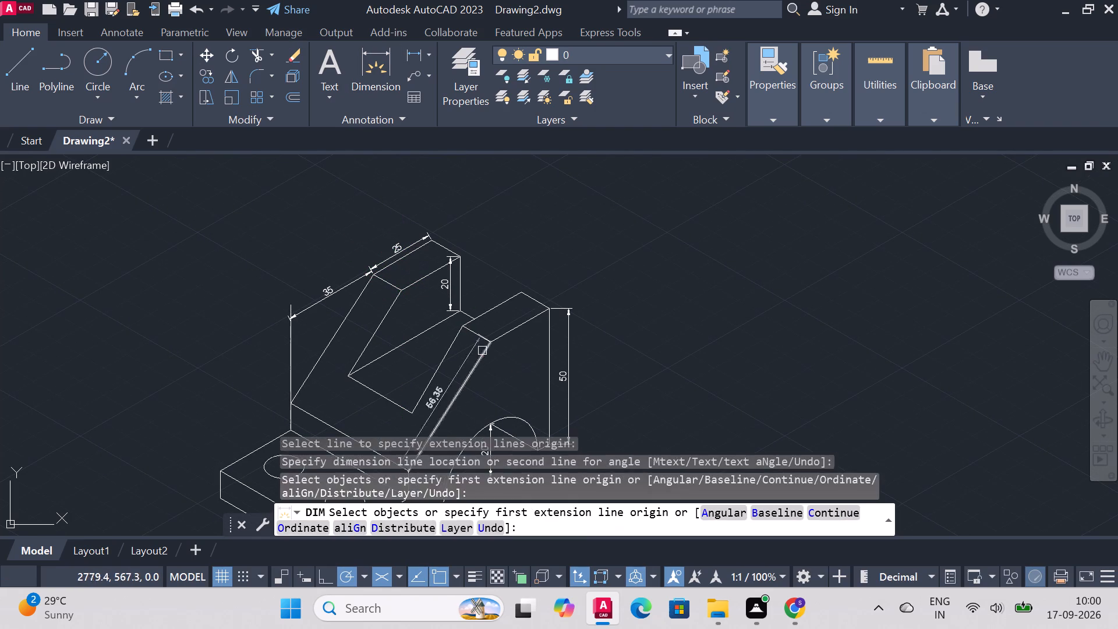
{"action": "key", "text": "Escape"}
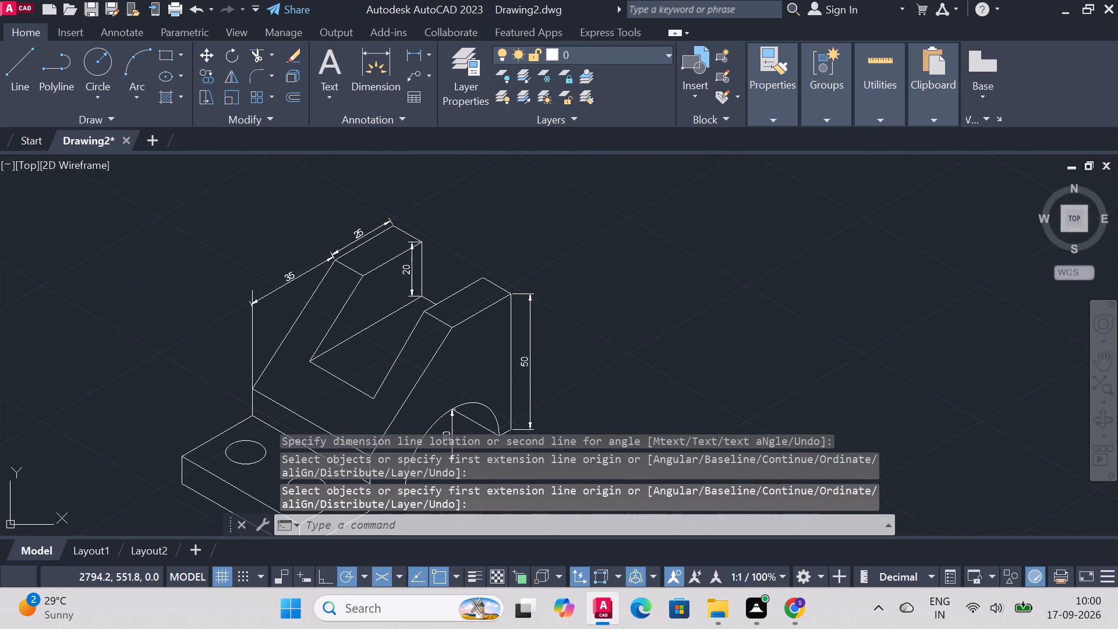
Add aligned dimensions for the gap between the ribs and for the bracket's overall width across the rear top corners.
{"action": "left_click", "coordinate": [368, 65]}
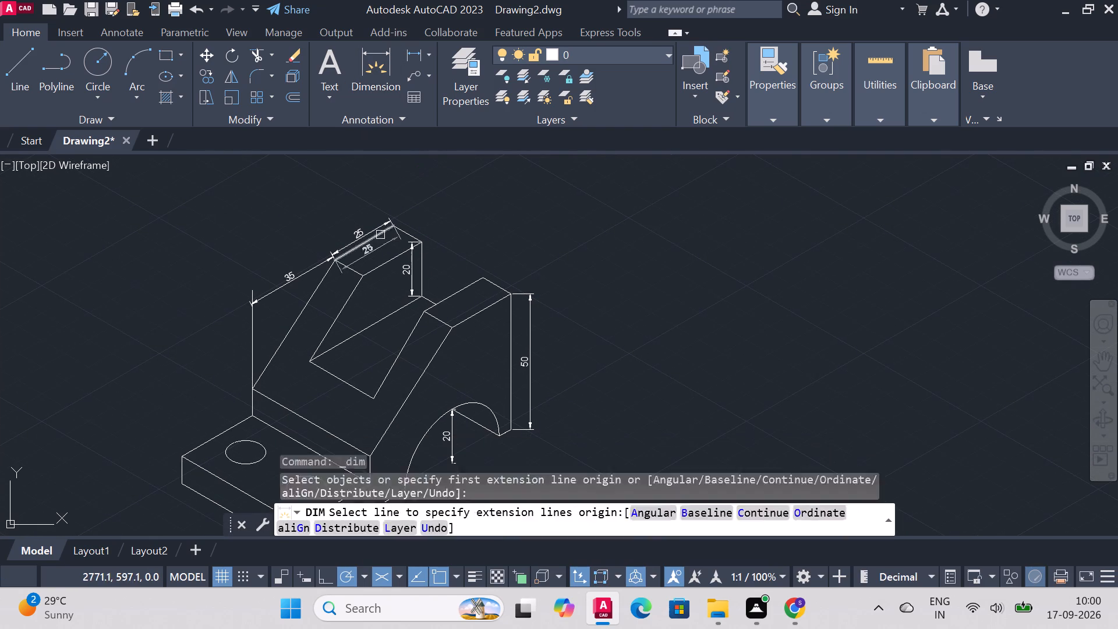
{"action": "left_click", "coordinate": [422, 243]}
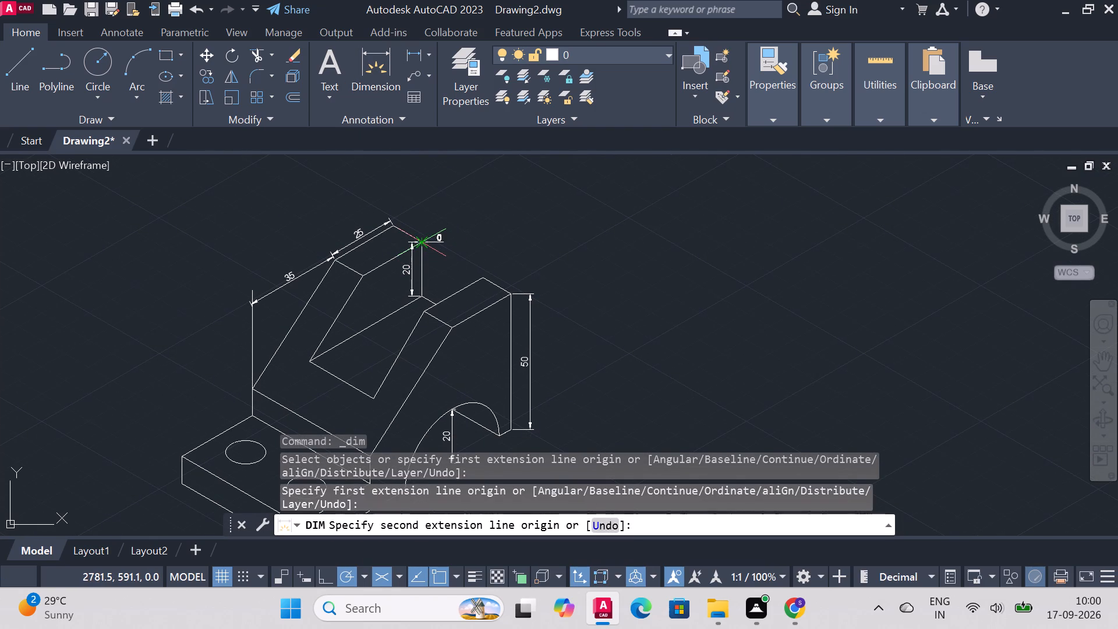
{"action": "left_click", "coordinate": [480, 277]}
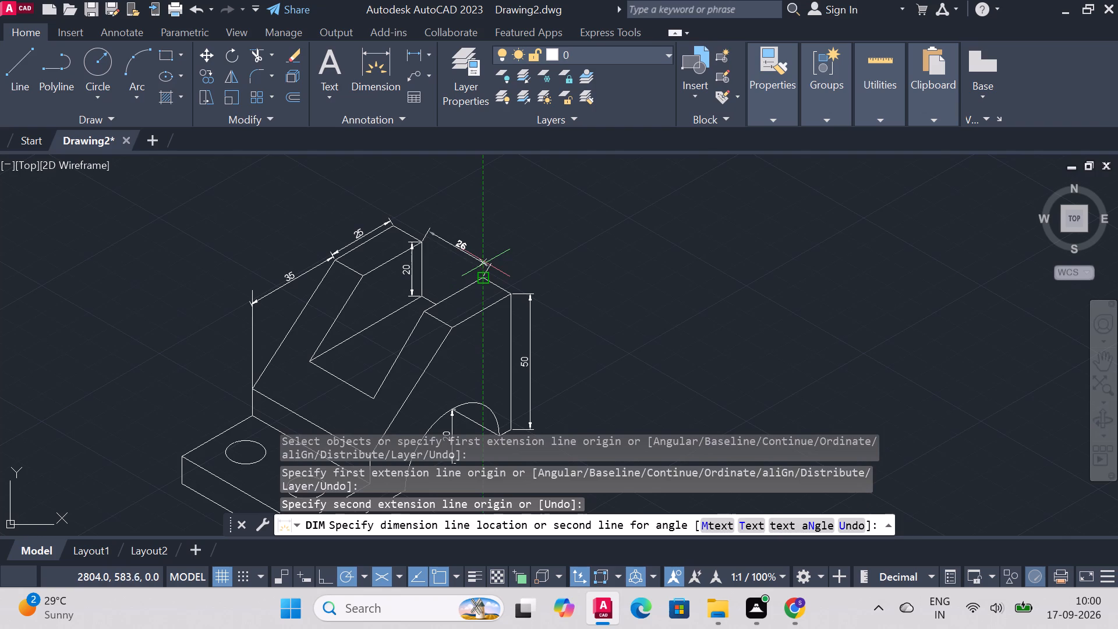
{"action": "left_click", "coordinate": [484, 268]}
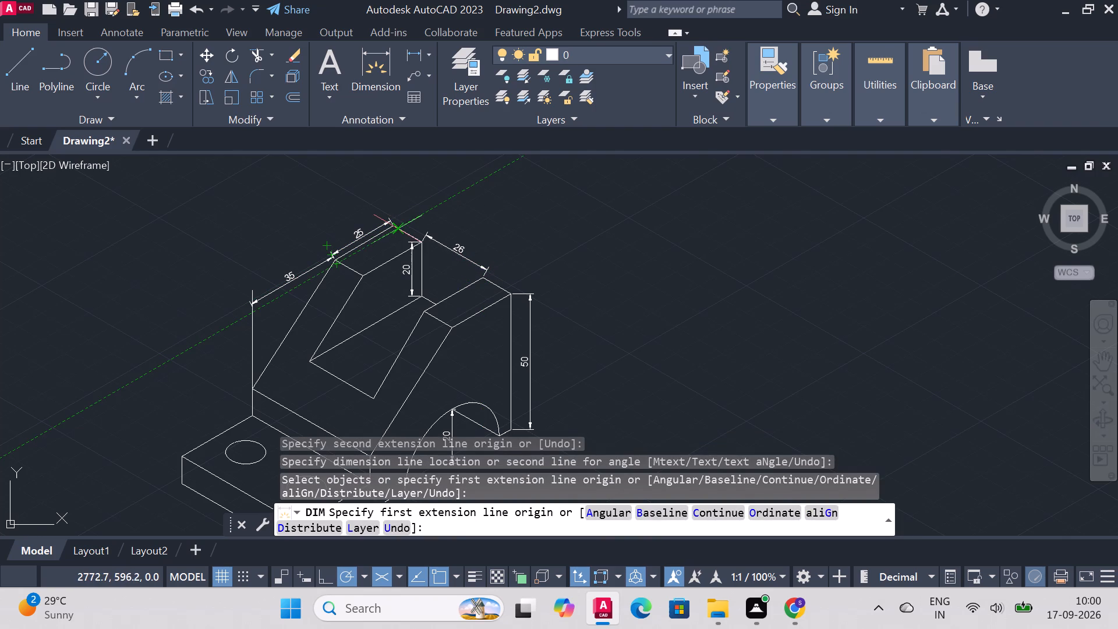
{"action": "left_click", "coordinate": [394, 227]}
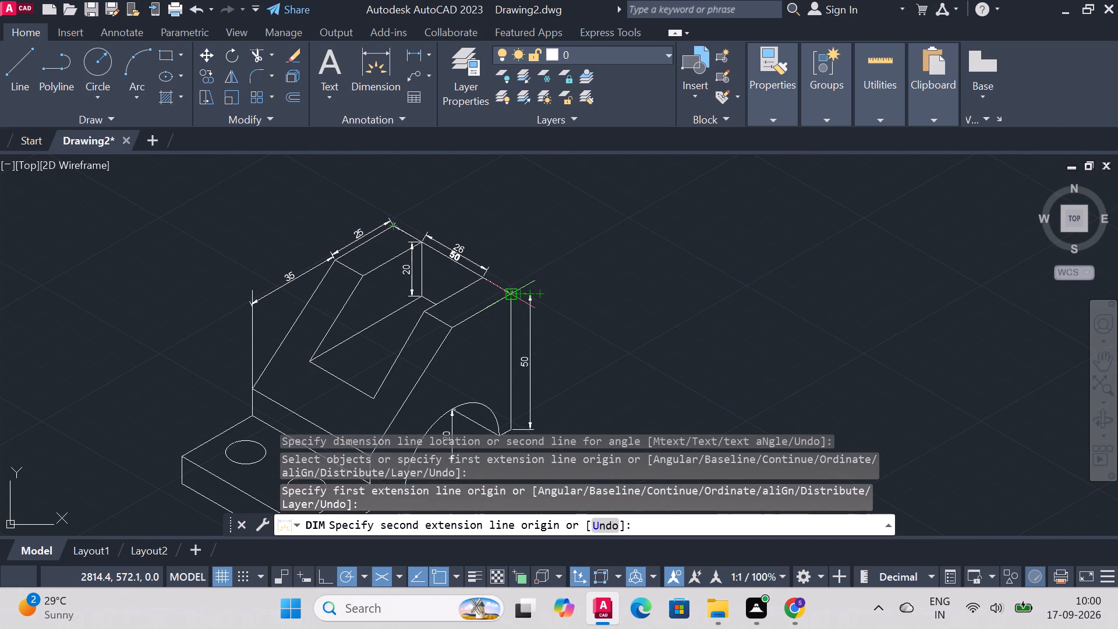
{"action": "left_click", "coordinate": [507, 296]}
{"action": "left_click", "coordinate": [522, 268]}
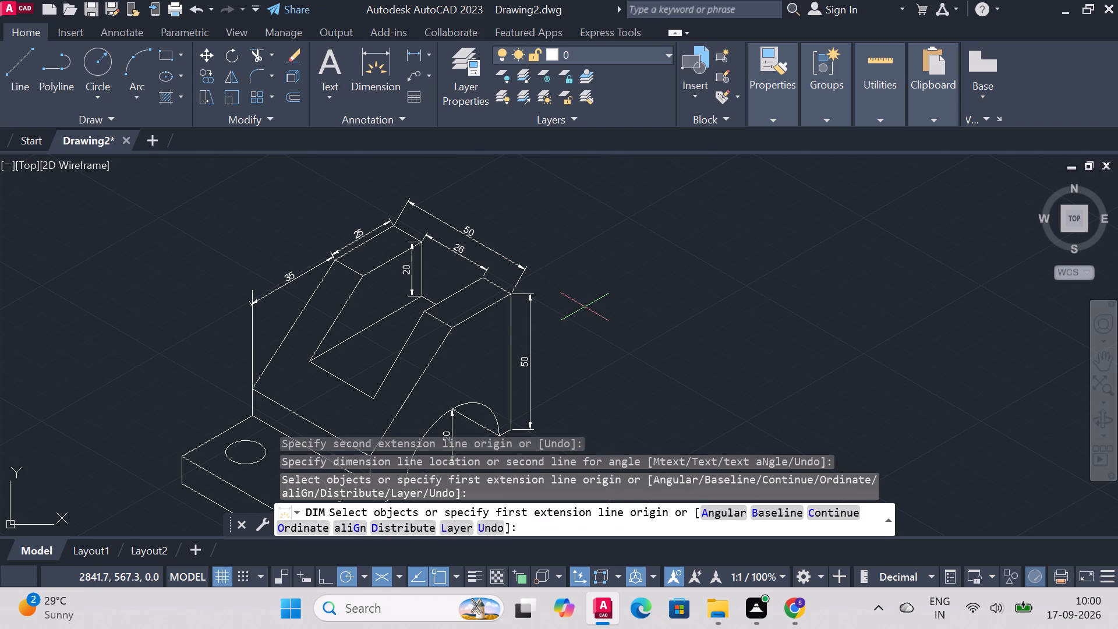
{"action": "key", "text": "Escape"}
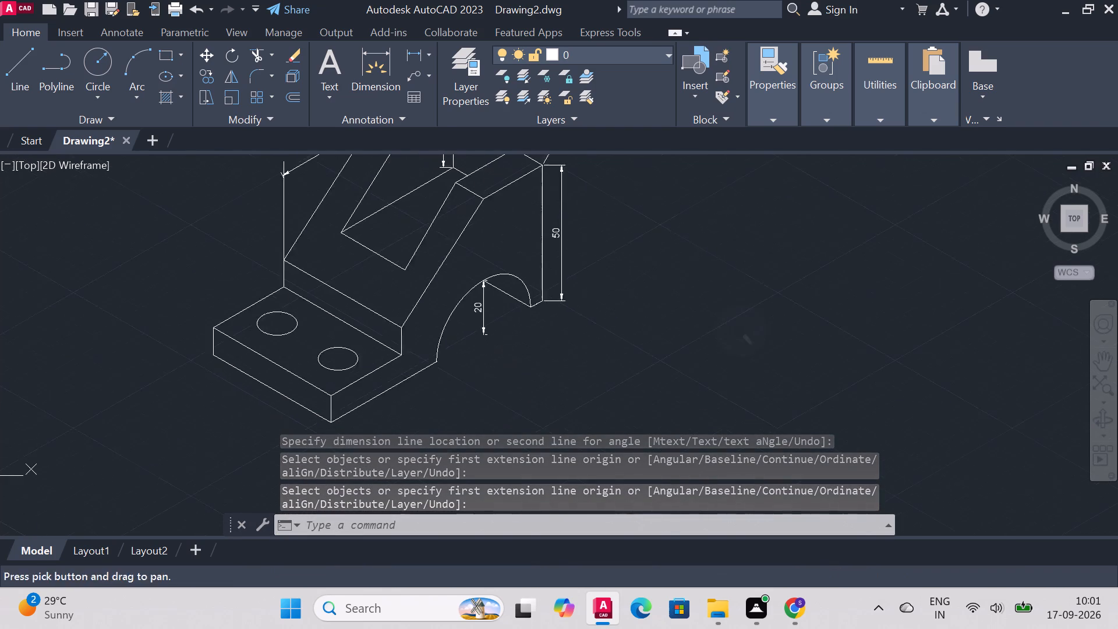
Add an aligned dimension for the bracket's overall bottom length, from the base plate's front corner to the rear bottom corner.
{"action": "left_click", "coordinate": [395, 74]}
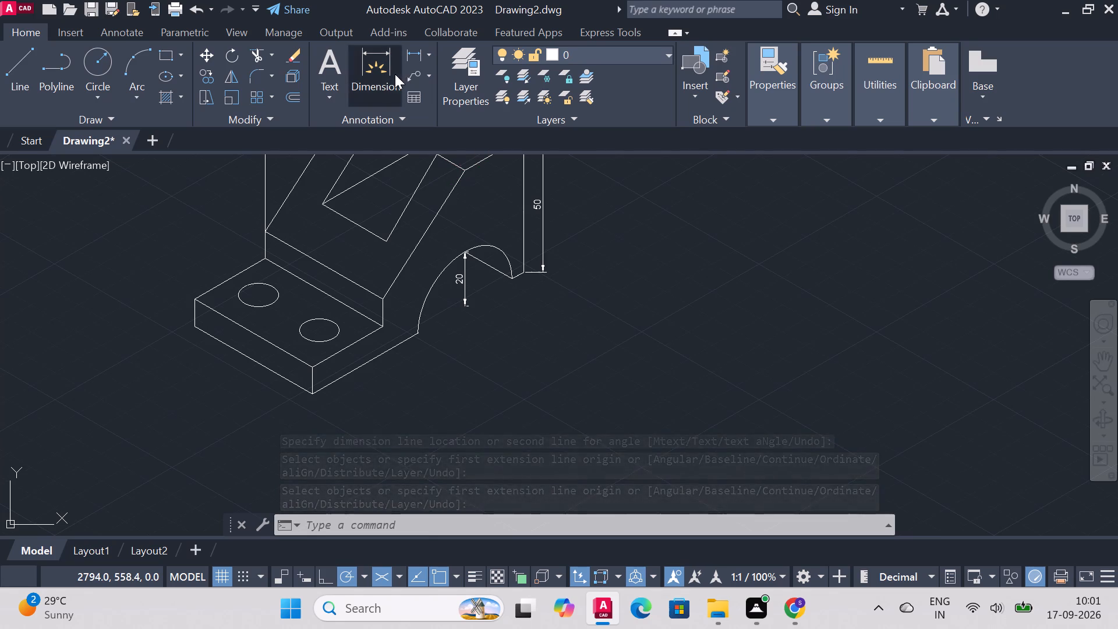
{"action": "left_click", "coordinate": [307, 395]}
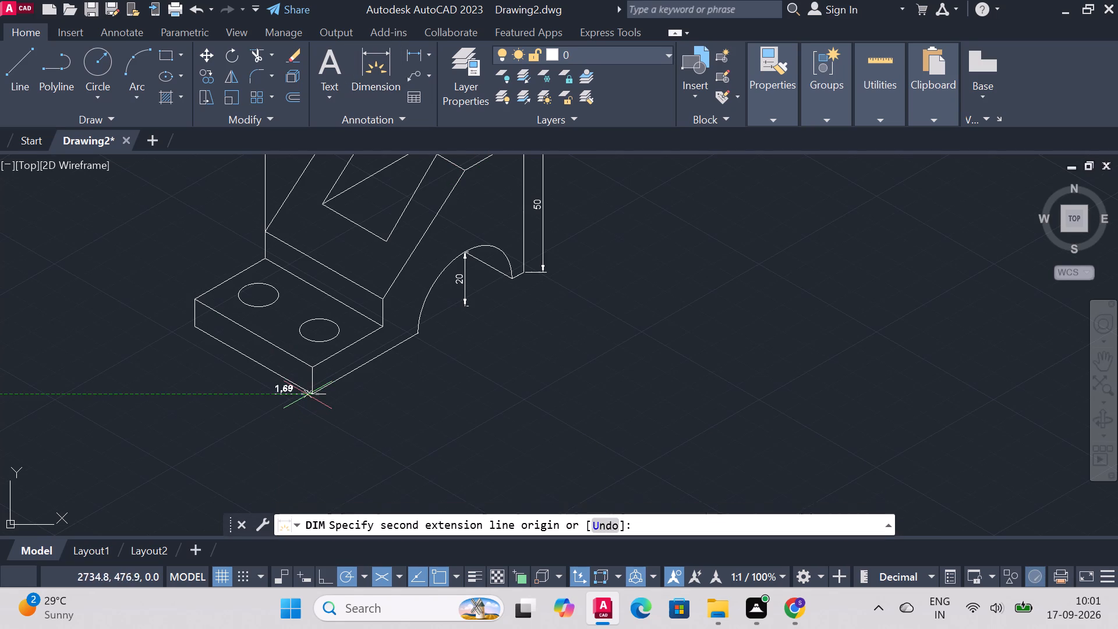
{"action": "left_click", "coordinate": [522, 271]}
{"action": "left_click", "coordinate": [528, 294]}
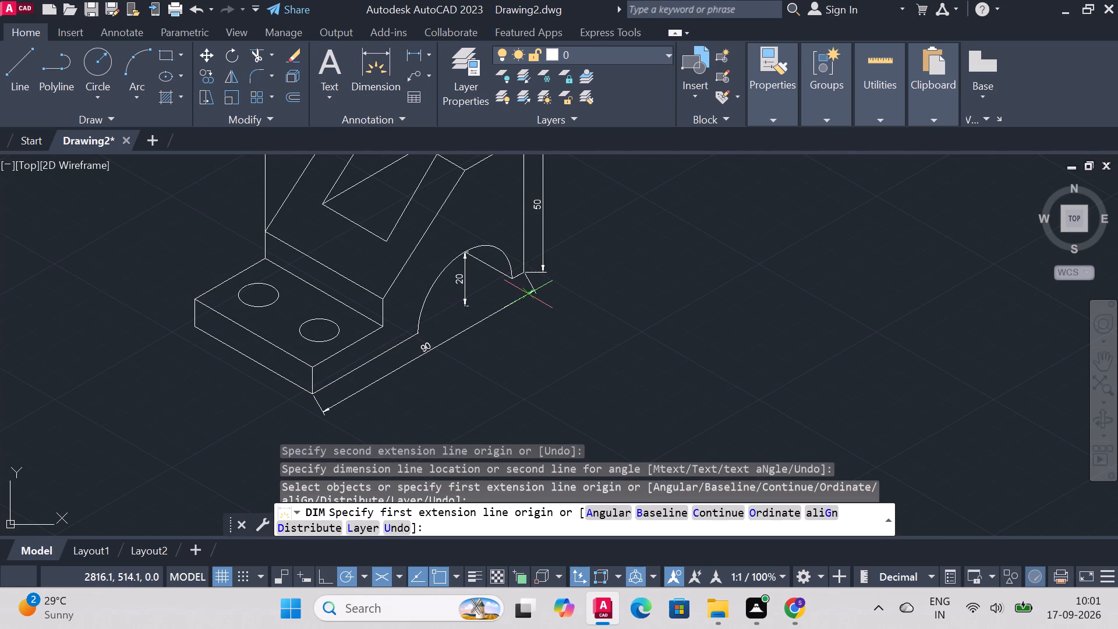
Add vertical dimensions for the base plate's thickness at its outer corner and for the step height between plate top and slope.
{"action": "left_click", "coordinate": [193, 324]}
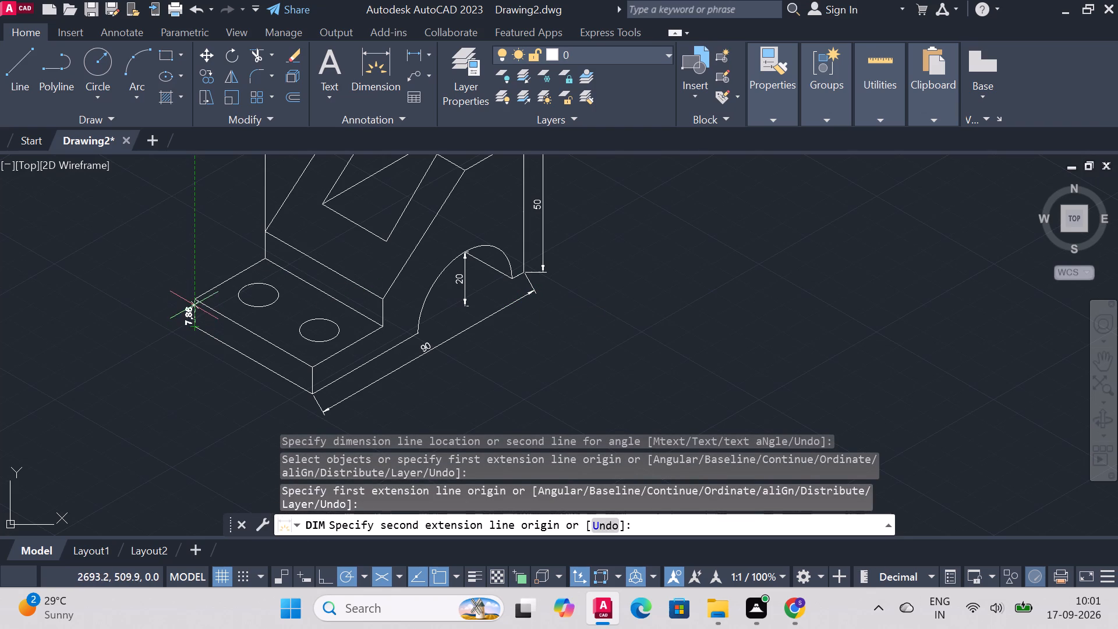
{"action": "left_click", "coordinate": [195, 301]}
{"action": "left_click", "coordinate": [182, 300]}
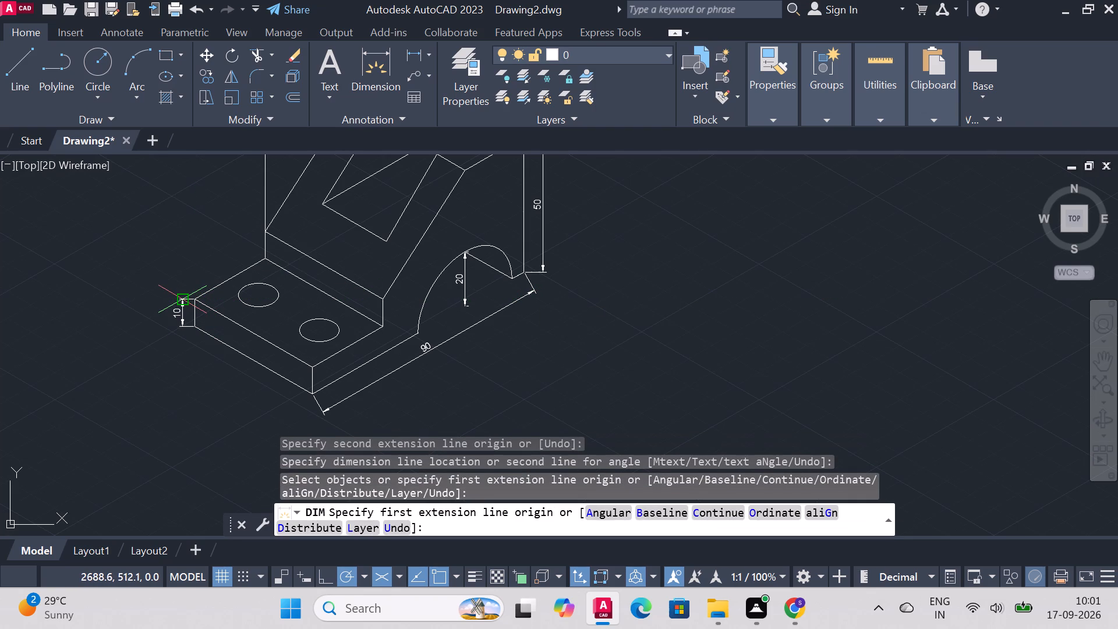
{"action": "left_click", "coordinate": [270, 256]}
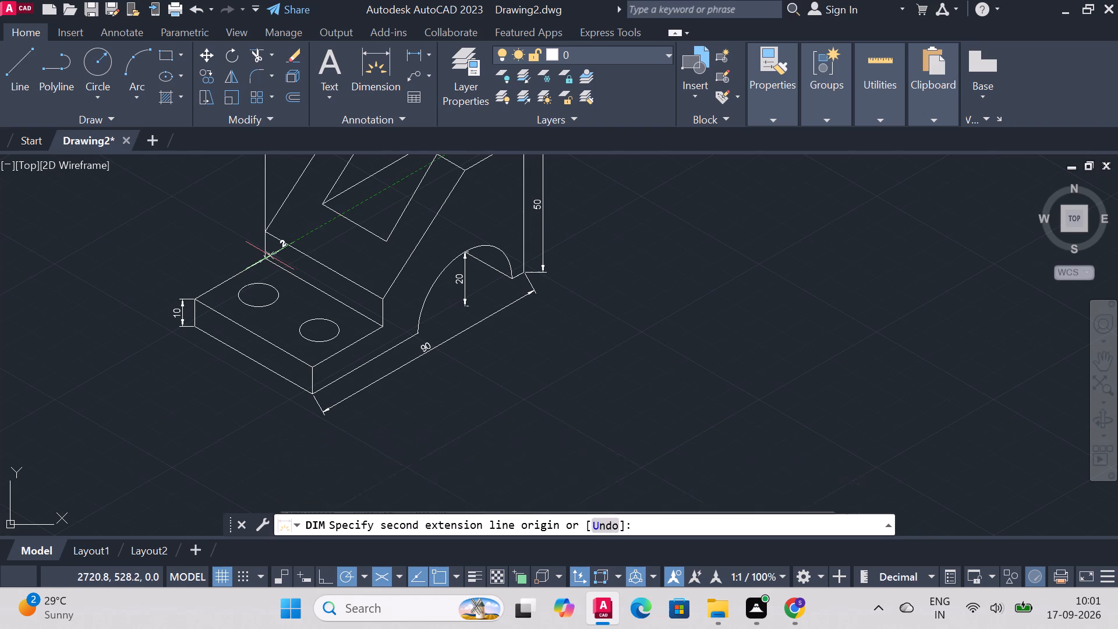
{"action": "left_click", "coordinate": [265, 235]}
{"action": "left_click", "coordinate": [254, 237]}
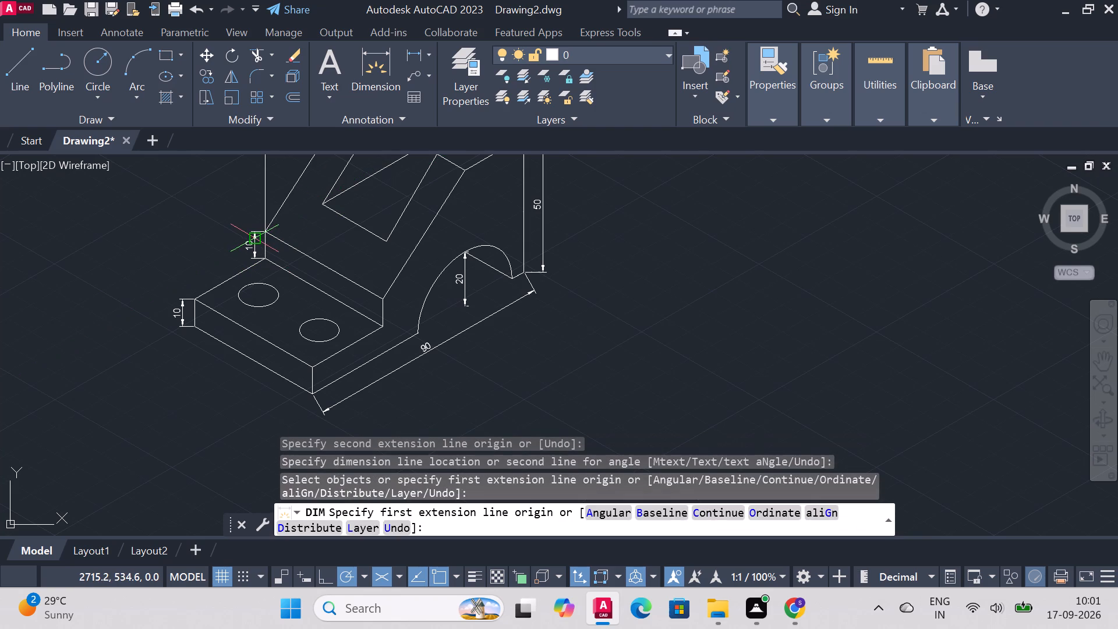
Add an aligned dimension between the centres of the two base plate holes.
{"action": "left_click", "coordinate": [257, 294]}
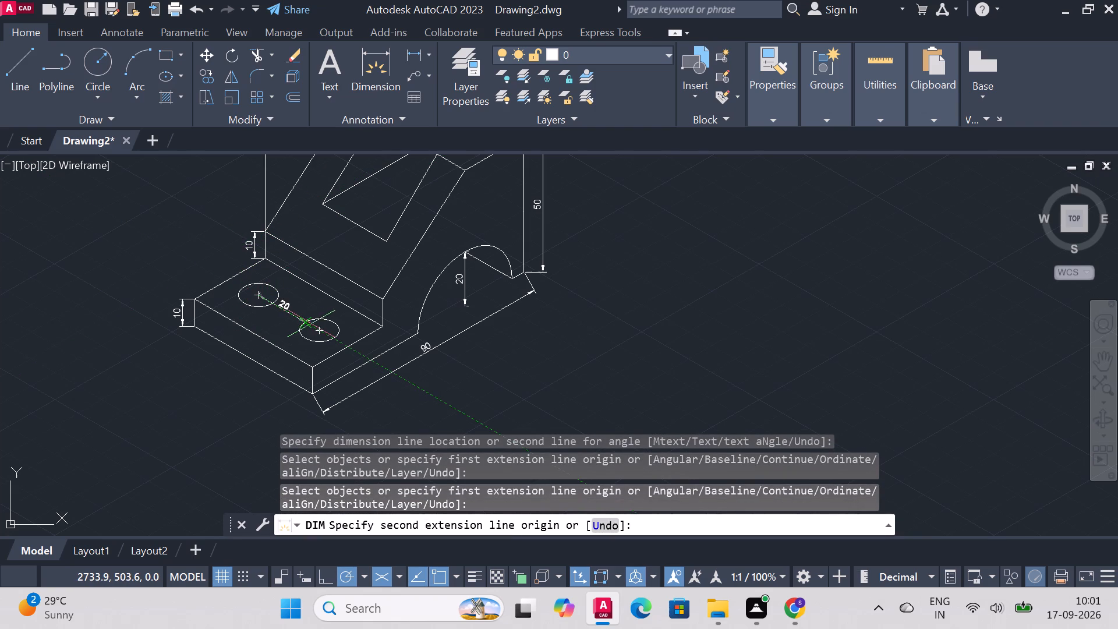
{"action": "left_click", "coordinate": [320, 330]}
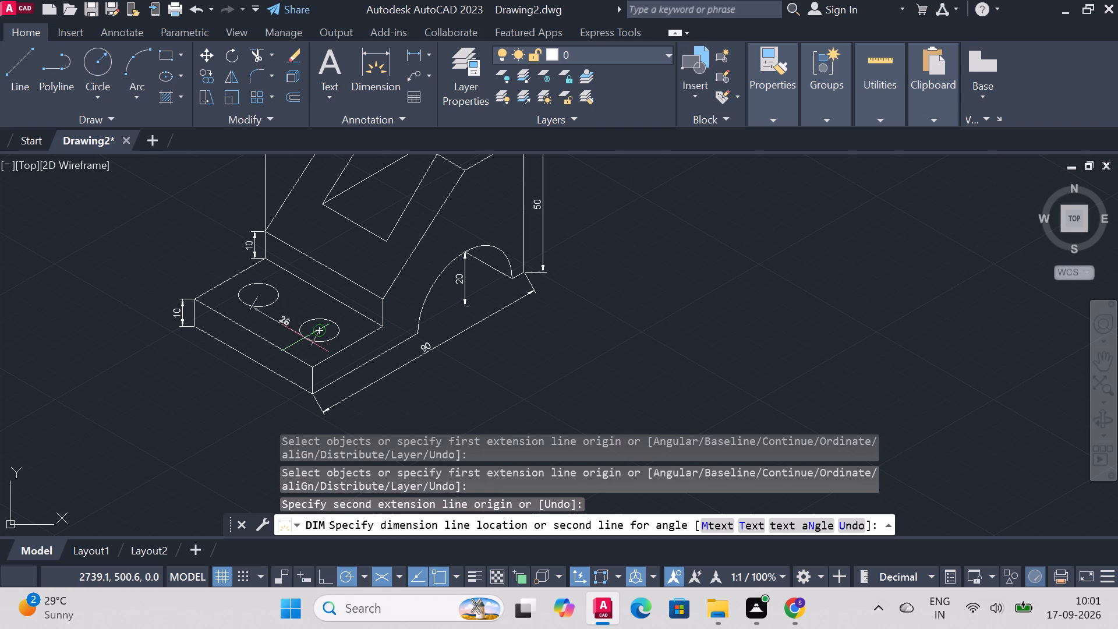
{"action": "left_click", "coordinate": [300, 340]}
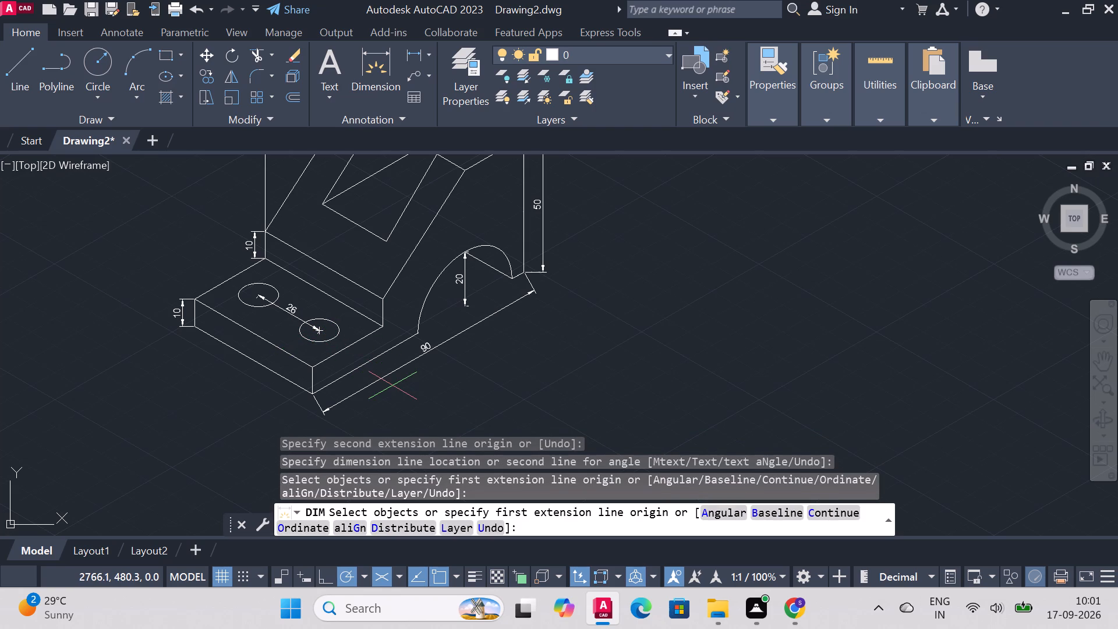
{"action": "key", "text": "Escape"}
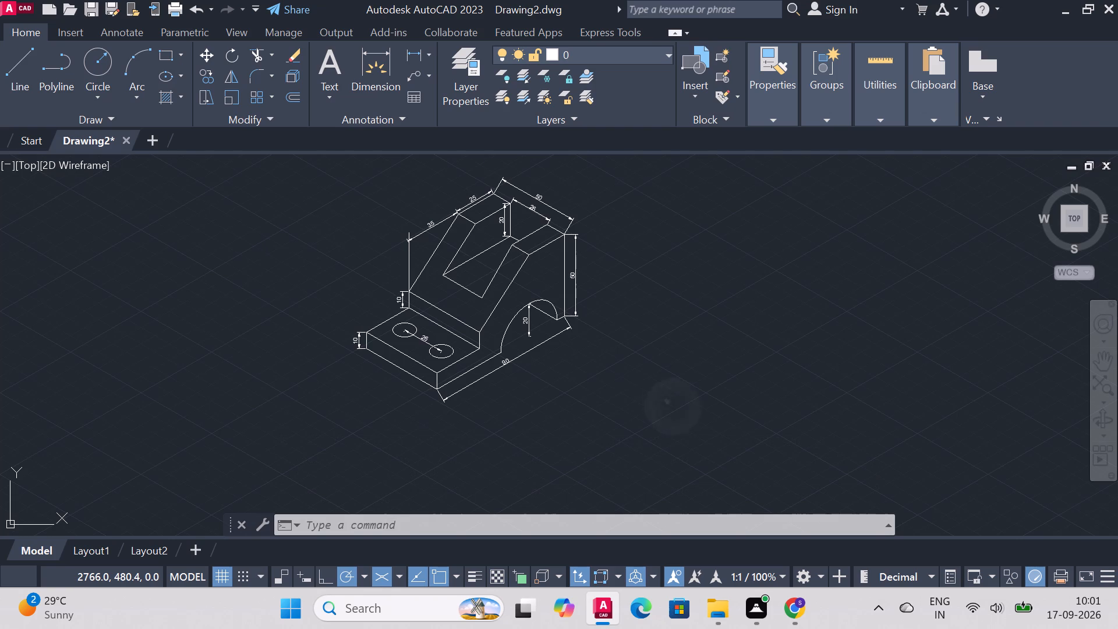
Turn off command logging with LOGFILEOFF.
{"action": "type", "text": "log"}
{"action": "key", "text": "Return"}
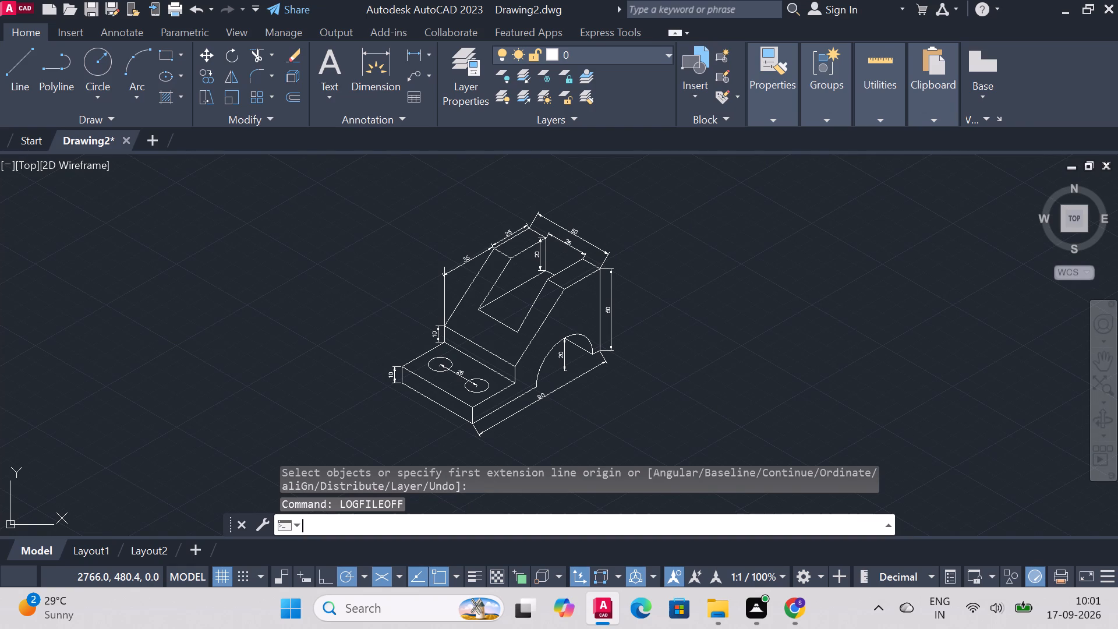
Save the drawing to the Desktop as "isometric drawing.bak" in AutoCAD 2018 Drawing format.
{"action": "key", "text": "ctrl+s"}
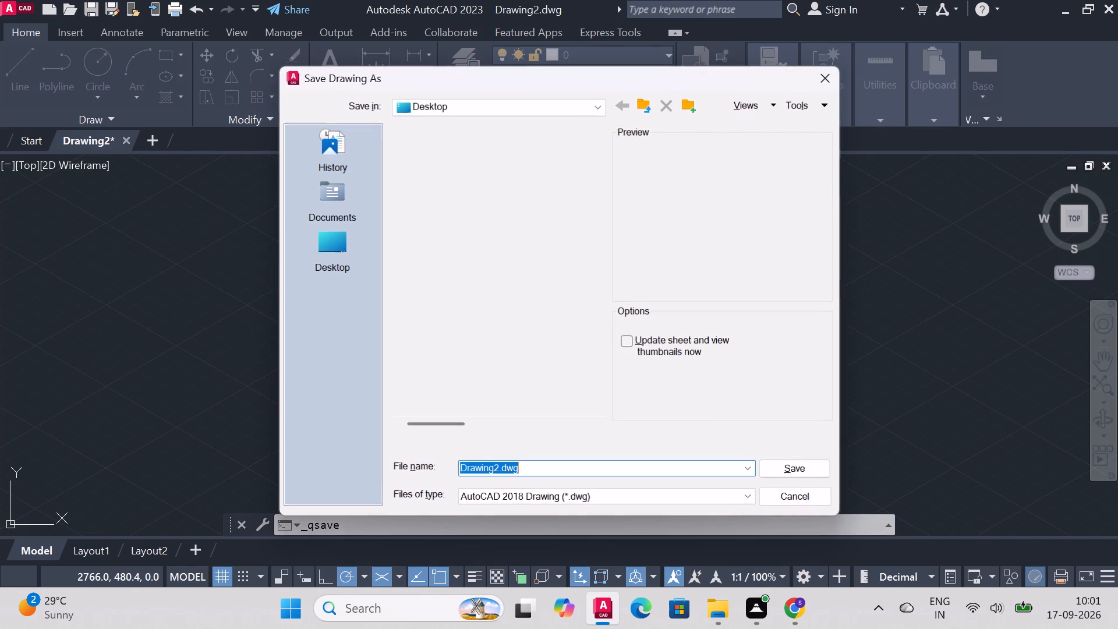
{"action": "left_click", "coordinate": [331, 260]}
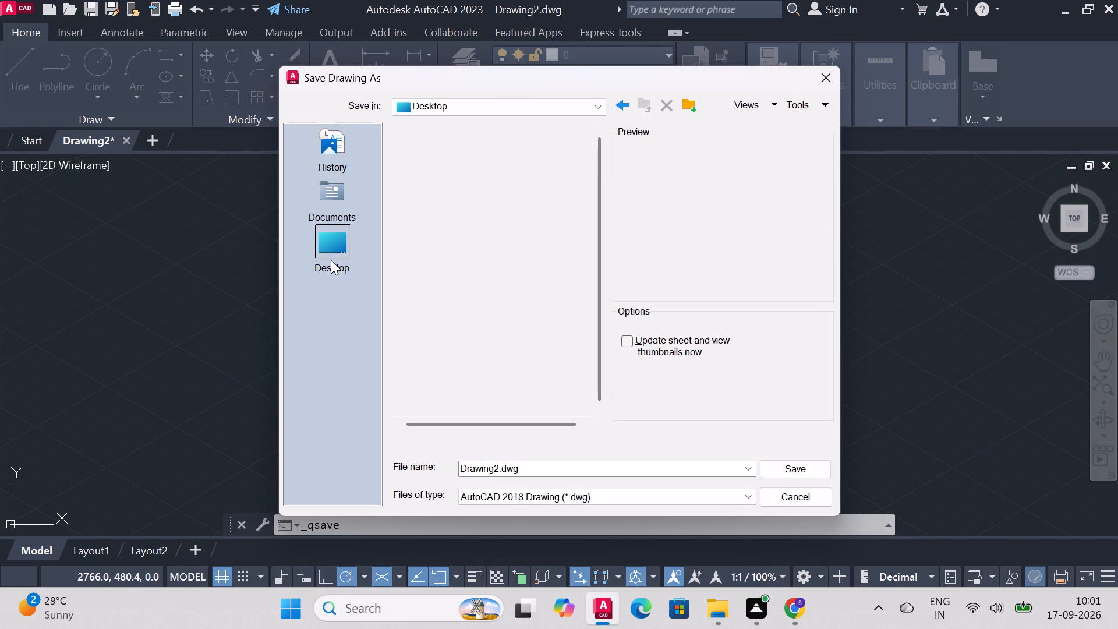
{"action": "scroll", "coordinate": [498, 277], "scroll_direction": "down", "scroll_amount": 12}
{"action": "scroll", "coordinate": [498, 277], "scroll_direction": "up", "scroll_amount": 20}
{"action": "scroll", "coordinate": [498, 277], "scroll_direction": "up", "scroll_amount": 3}
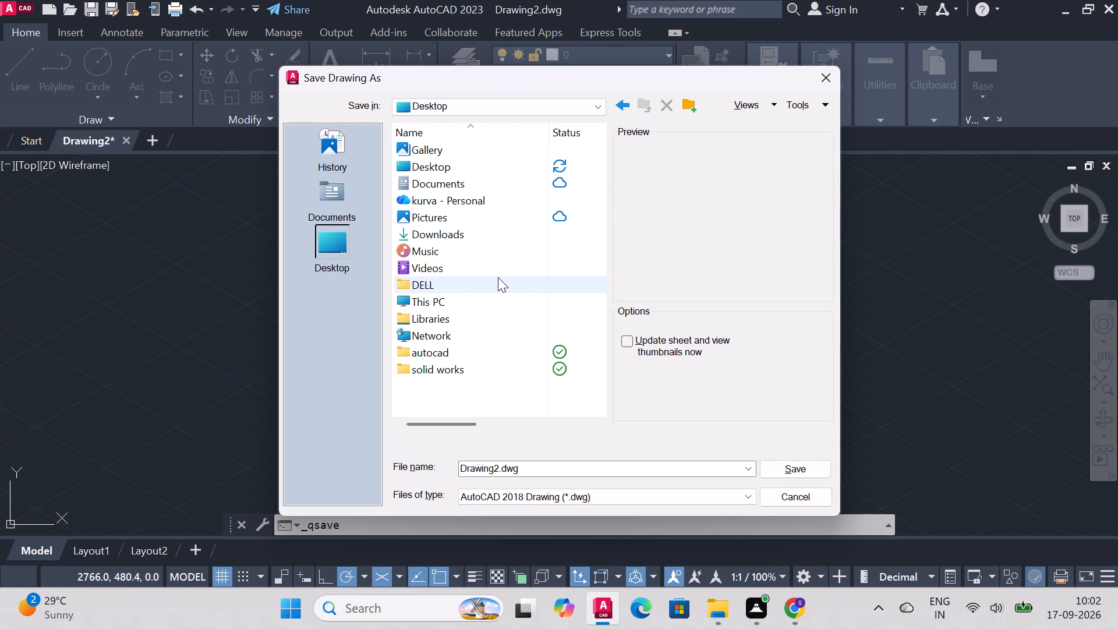
{"action": "left_click", "coordinate": [528, 468]}
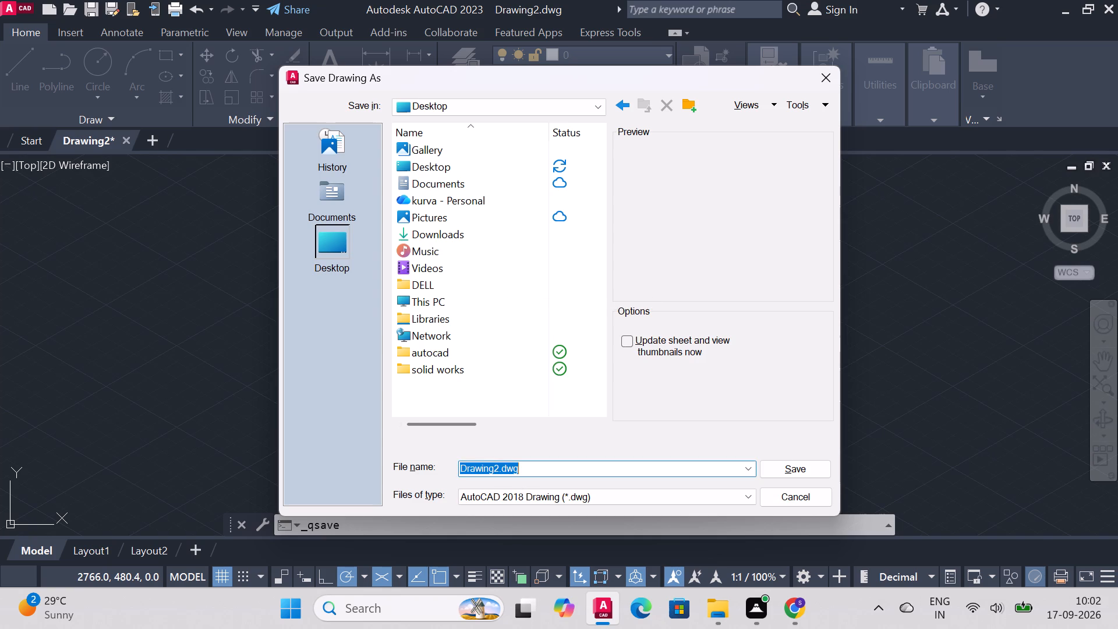
{"action": "key", "text": "BackSpace"}
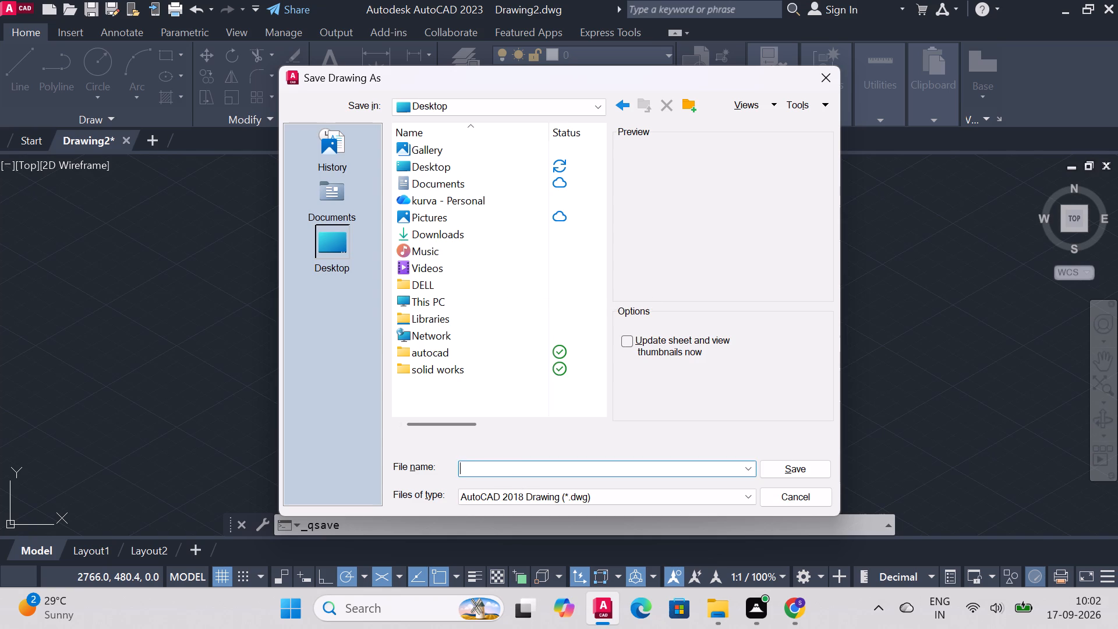
{"action": "type", "text": "isom"}
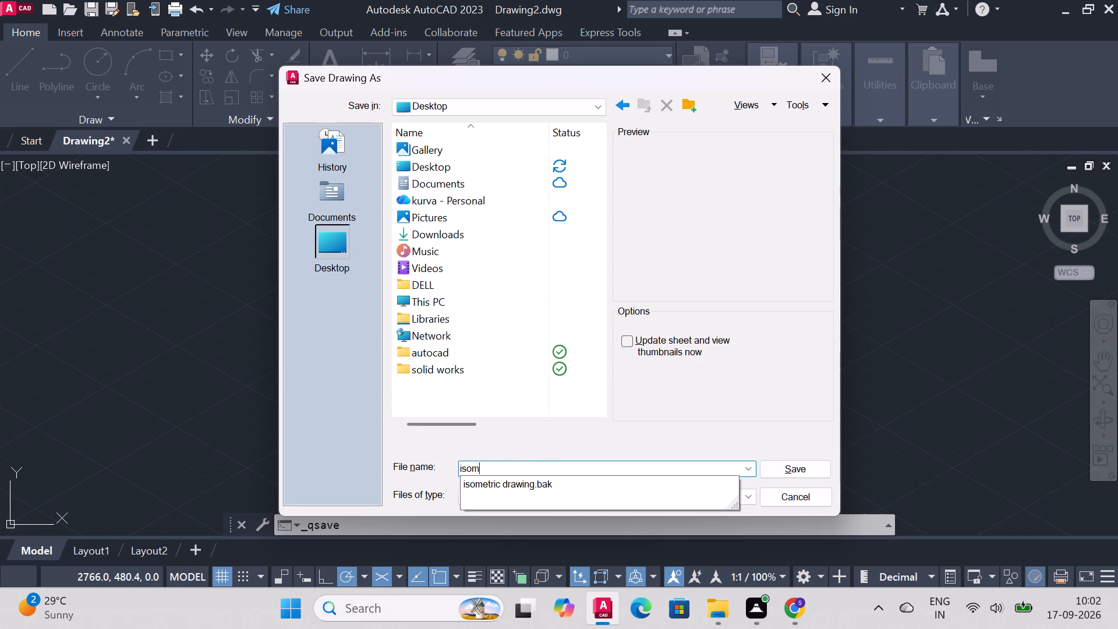
{"action": "key", "text": "Down"}
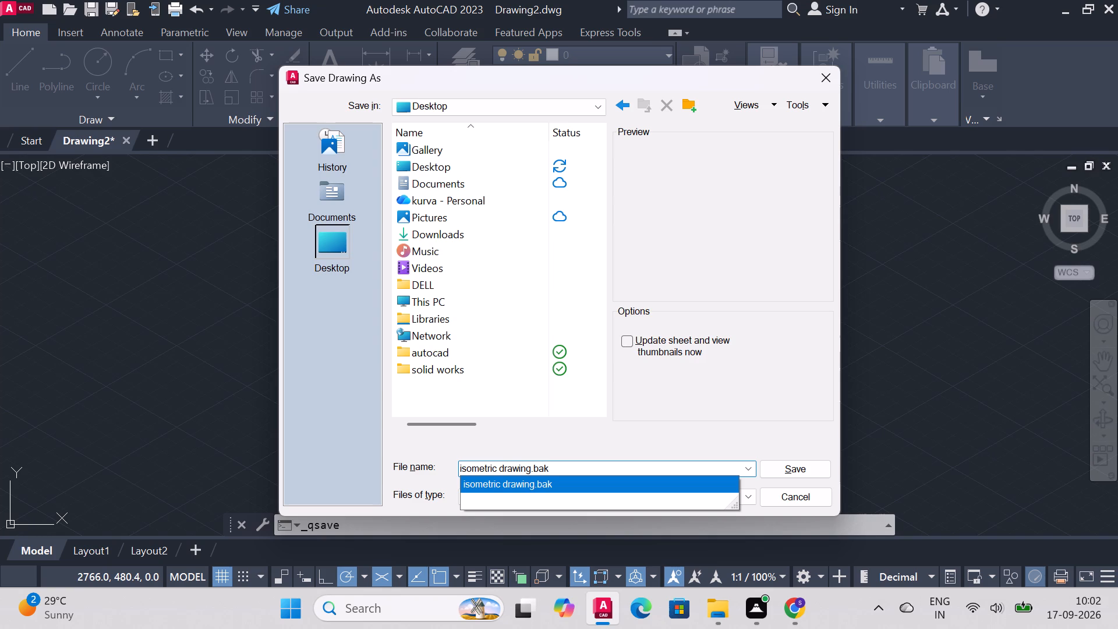
{"action": "key", "text": "Return"}
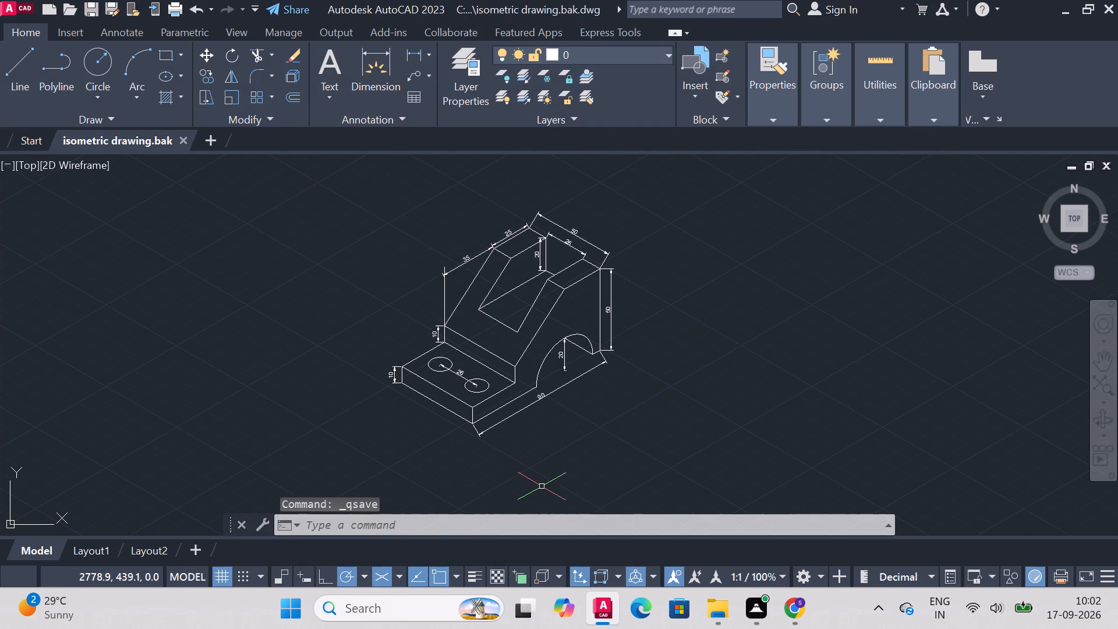
Set up a plot using DWG To PDF.pc3, a window enclosing the whole dimensioned bracket, and landscape orientation.
{"action": "type", "text": "plot"}
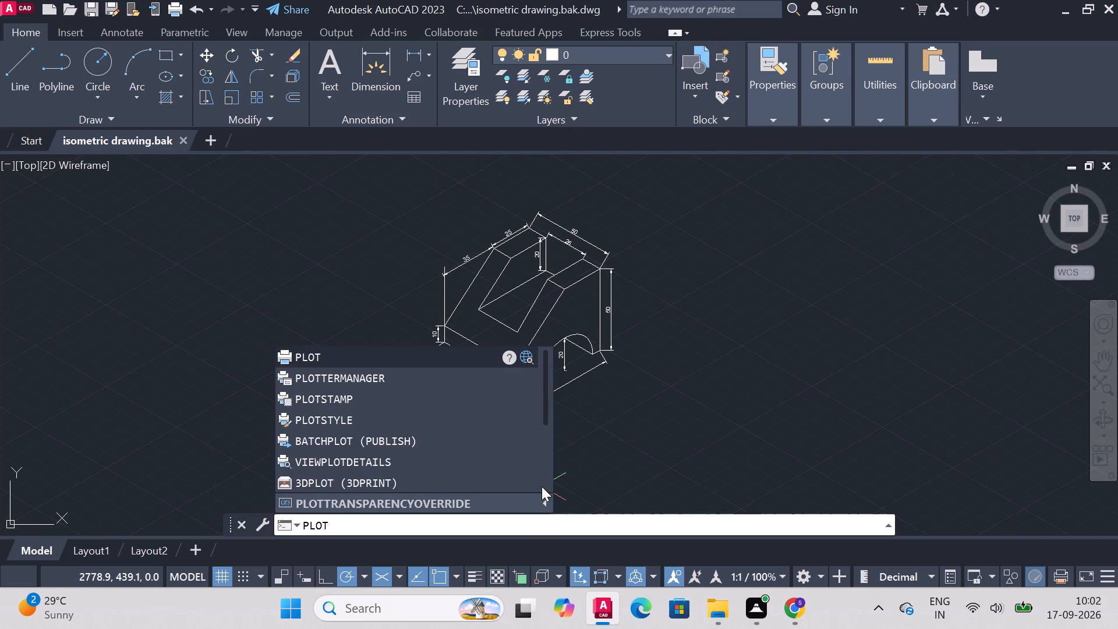
{"action": "key", "text": "Return"}
{"action": "left_click", "coordinate": [488, 174]}
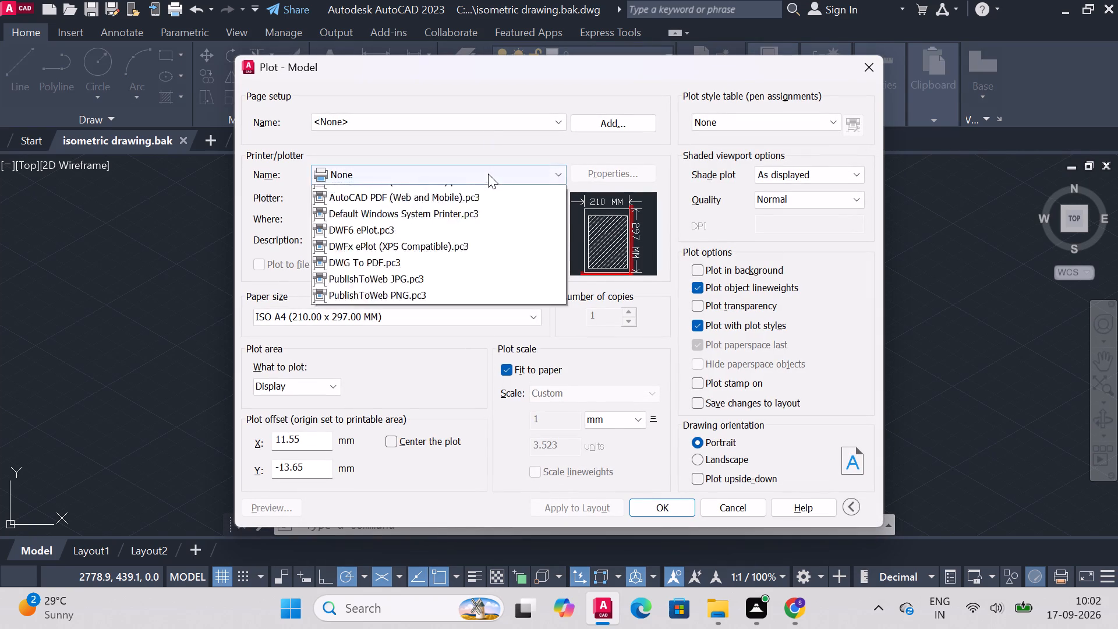
{"action": "left_click", "coordinate": [409, 354]}
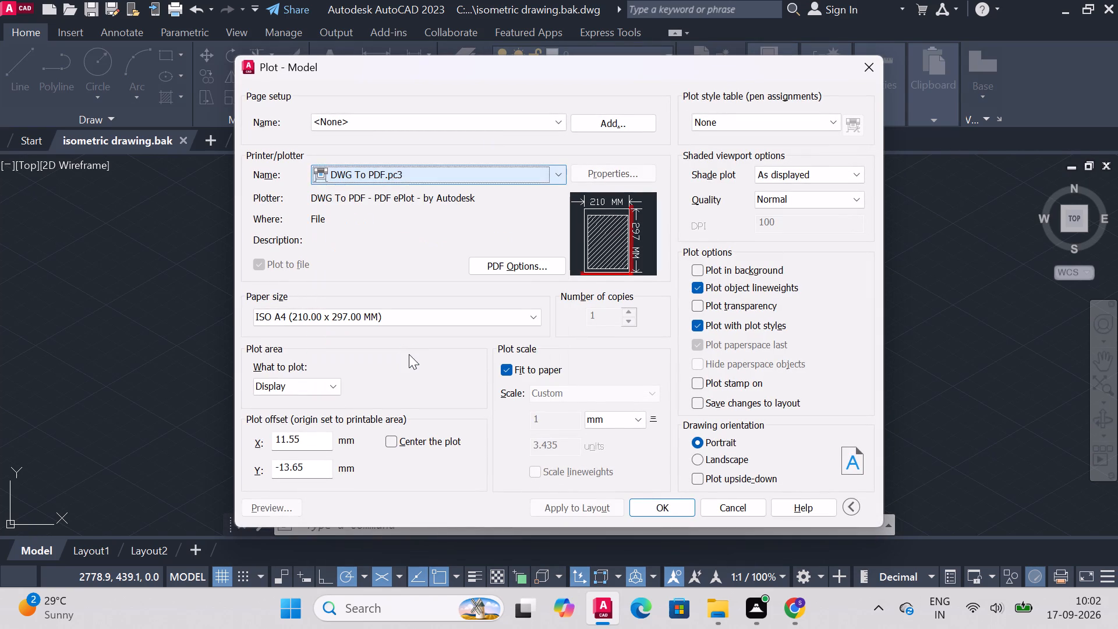
{"action": "left_click", "coordinate": [303, 388]}
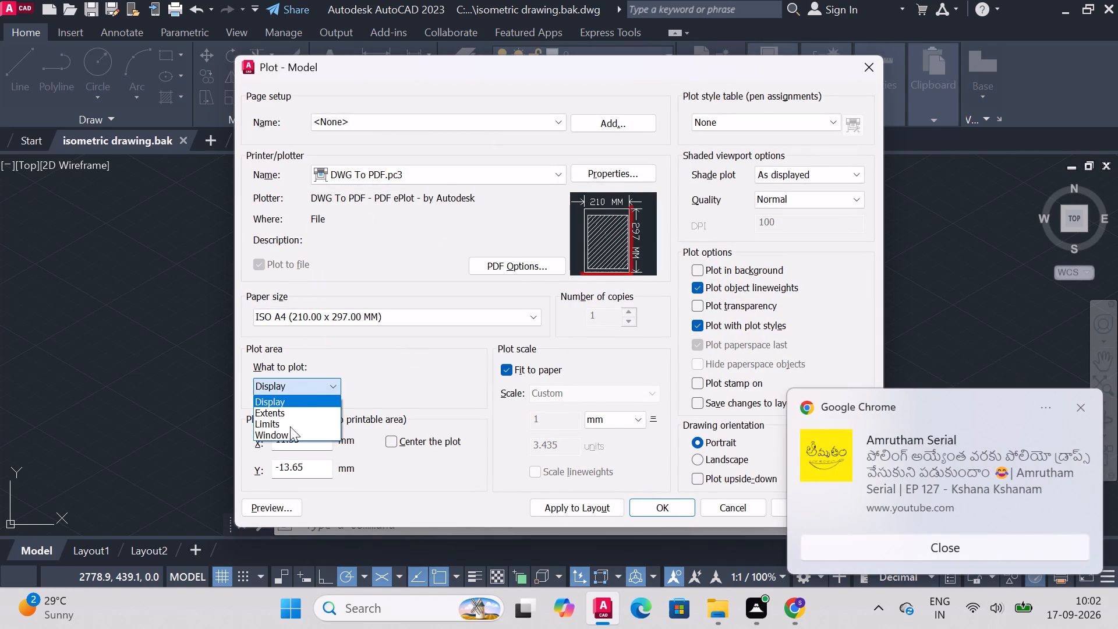
{"action": "left_click", "coordinate": [288, 437]}
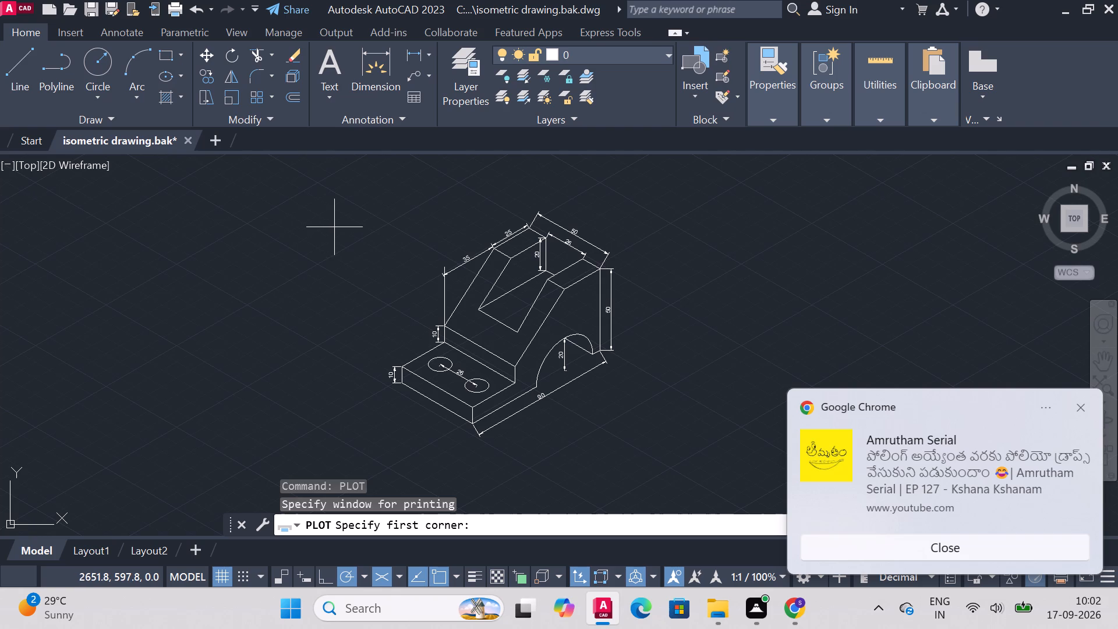
{"action": "left_click", "coordinate": [372, 188]}
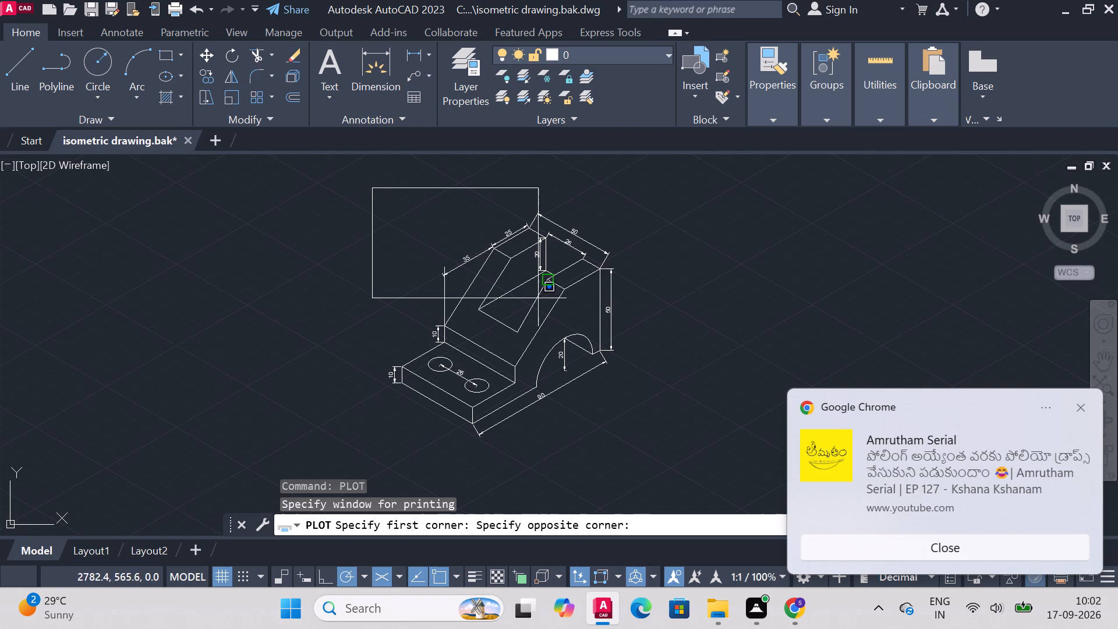
{"action": "left_click", "coordinate": [639, 451]}
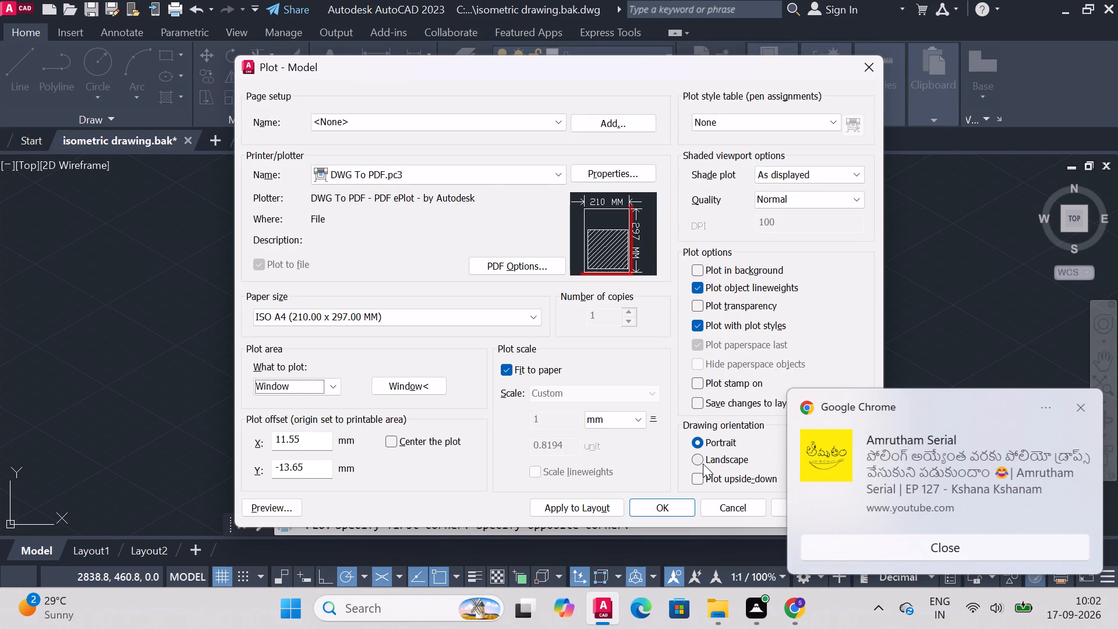
{"action": "left_click", "coordinate": [696, 461]}
{"action": "left_click", "coordinate": [677, 510]}
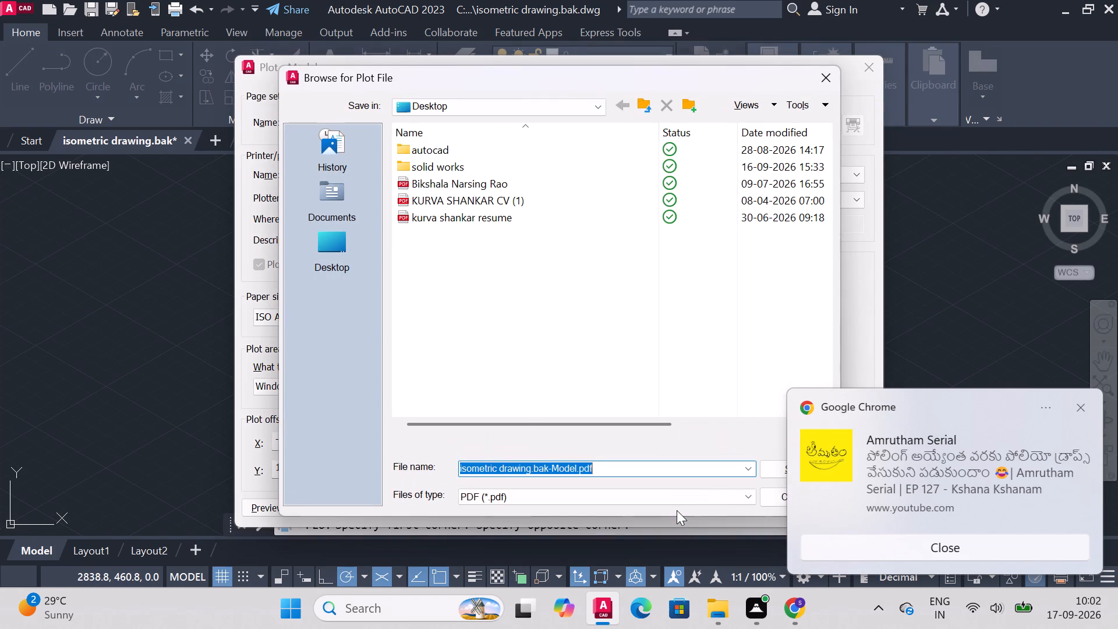
Save the PDF plot to the Desktop under the suggested file name and close the PDF that opens.
{"action": "left_click", "coordinate": [318, 232]}
{"action": "left_click", "coordinate": [318, 232]}
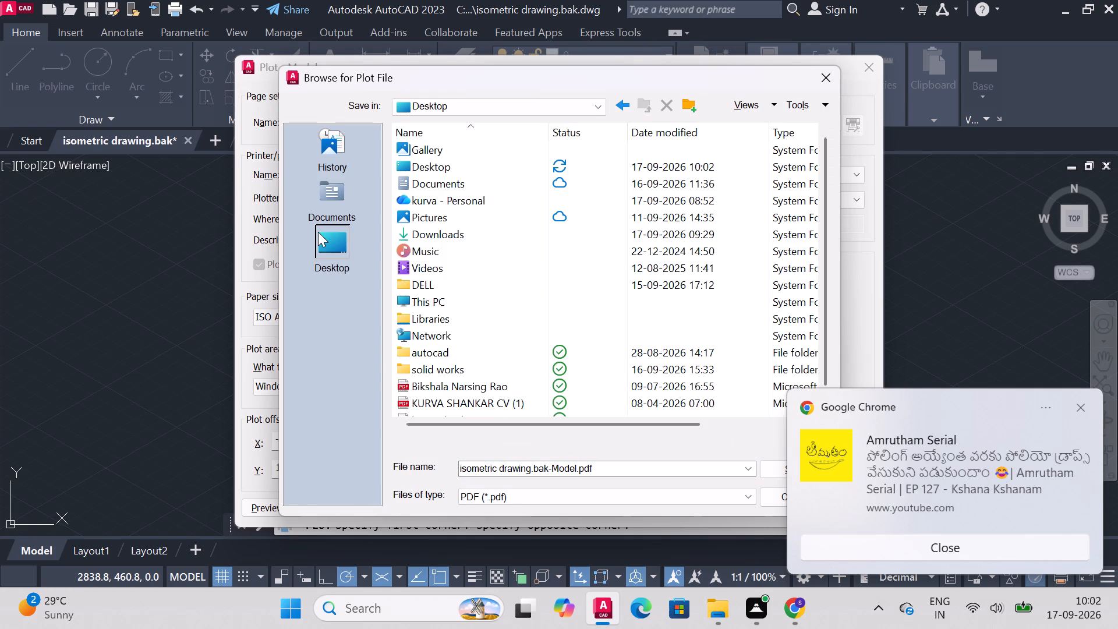
{"action": "left_click", "coordinate": [1087, 402]}
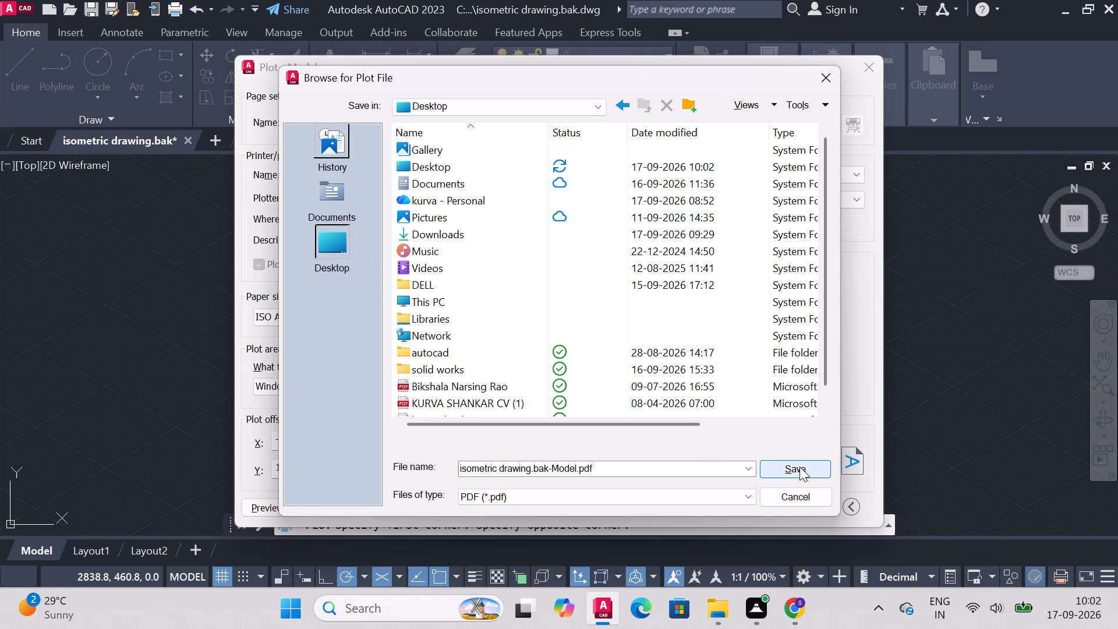
{"action": "left_click", "coordinate": [799, 467]}
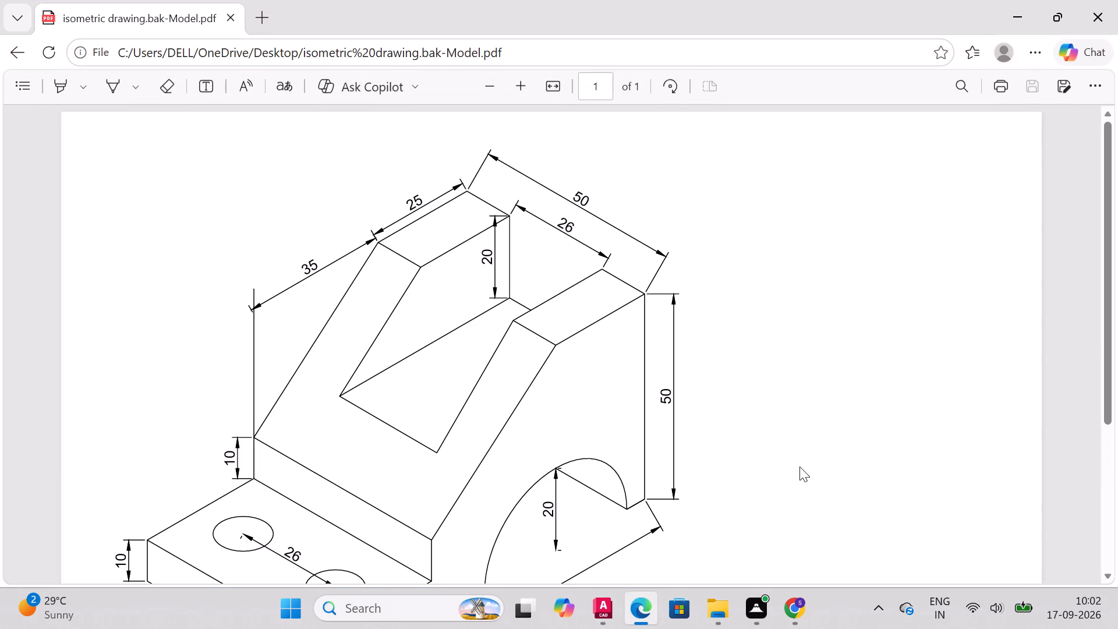
{"action": "left_click", "coordinate": [1108, 18]}
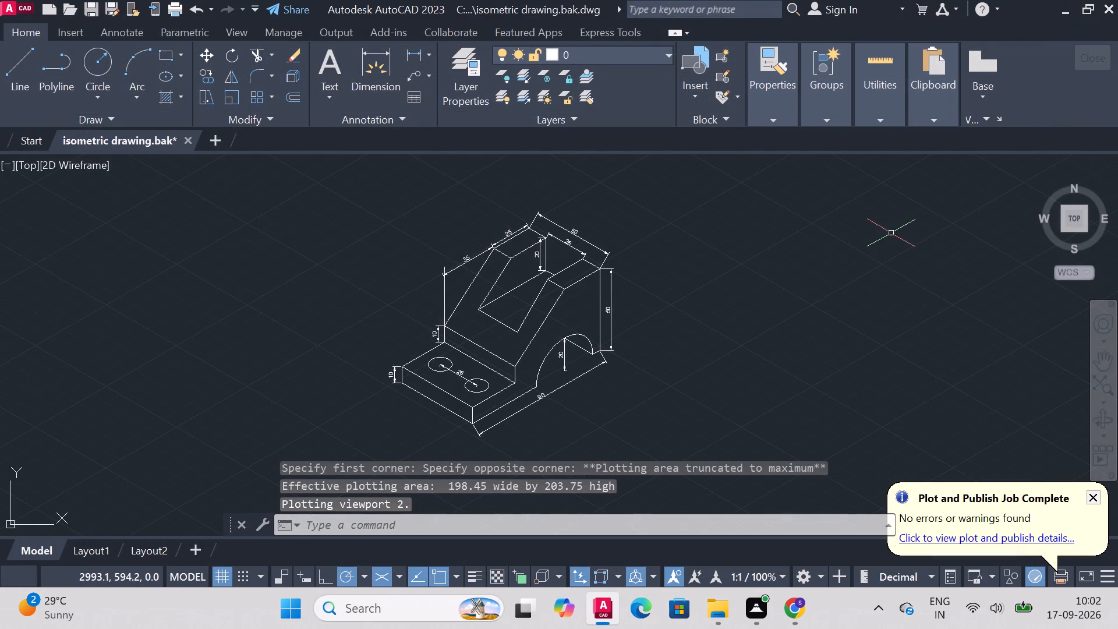